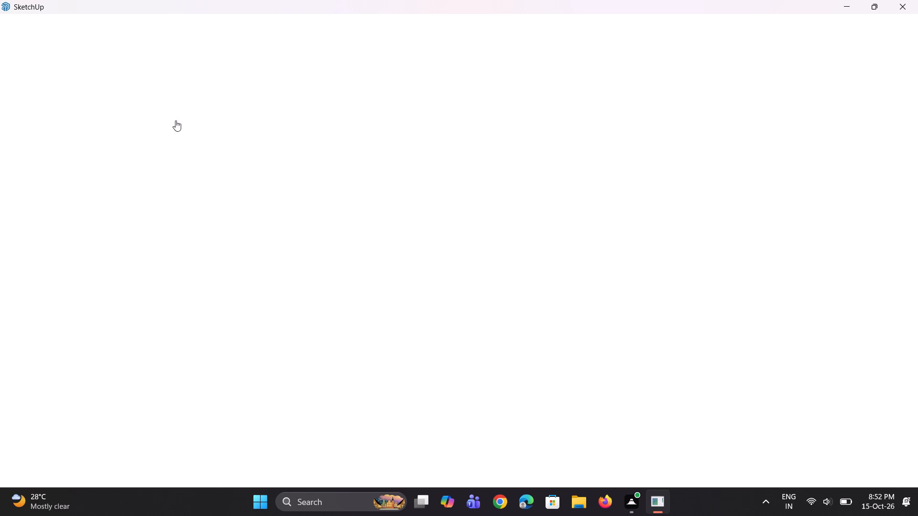
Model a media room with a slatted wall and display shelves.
Close the blank SketchUp window.
{"action": "left_click", "coordinate": [902, 10]}
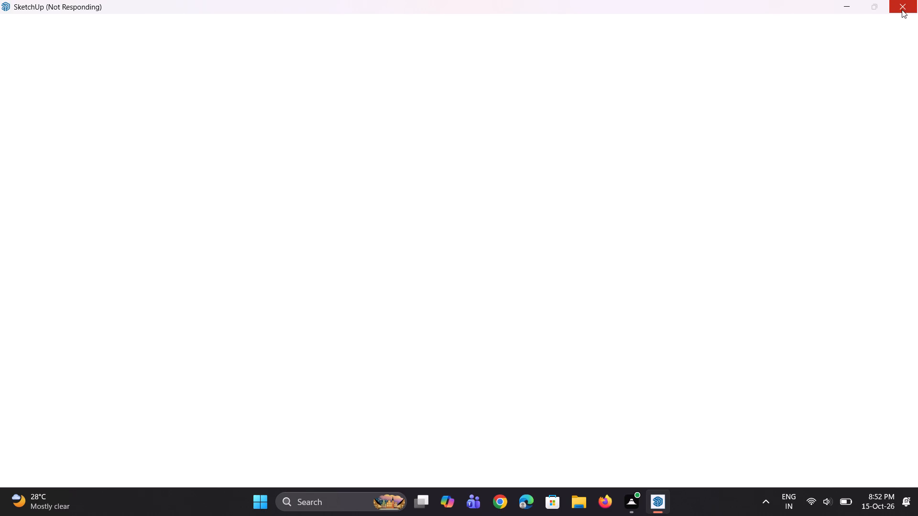
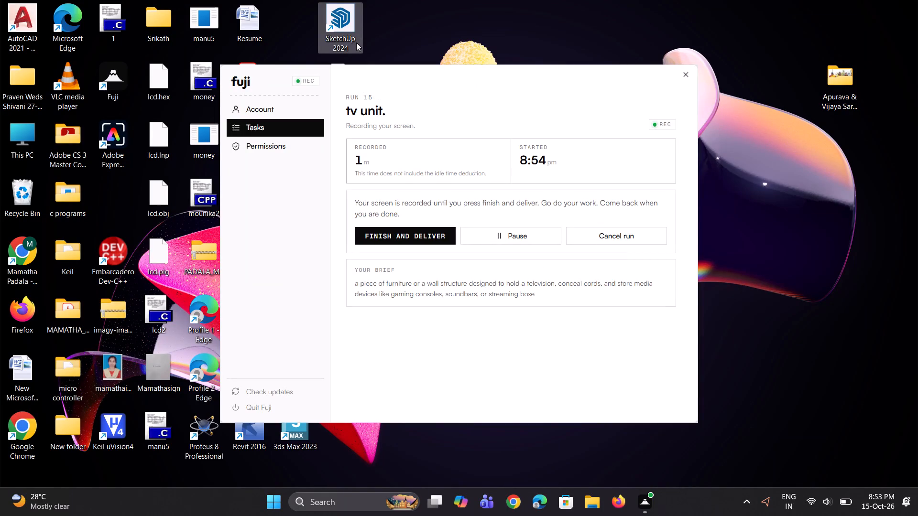
Launch SketchUp 2024 from the desktop.
{"action": "double_click", "coordinate": [355, 35]}
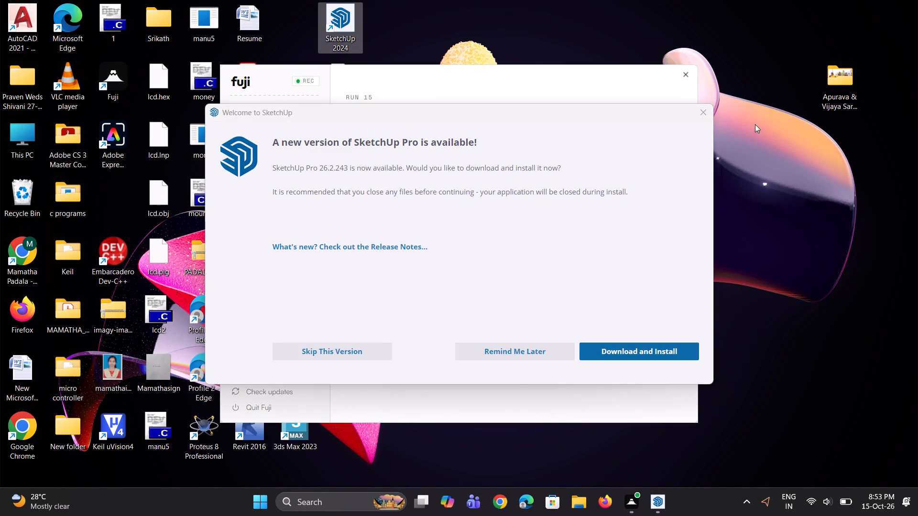
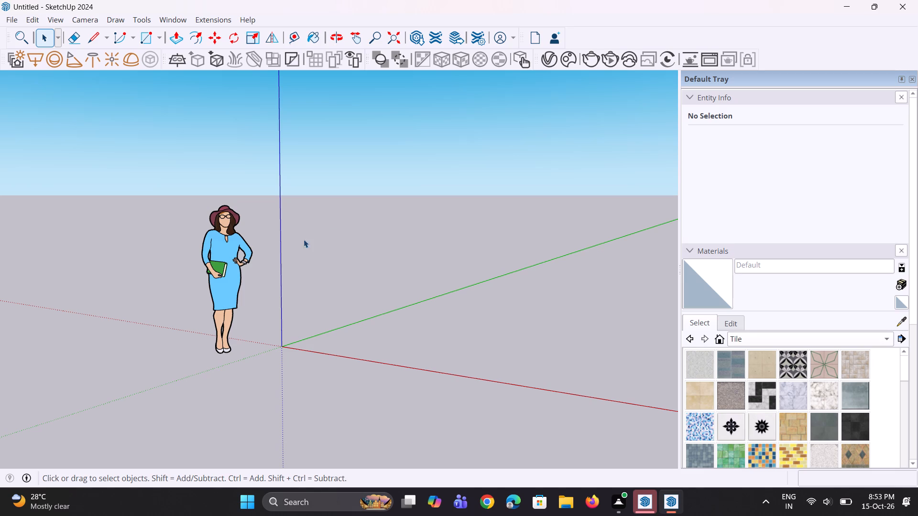
Draw a 13' by 14' rectangle on the ground plane beside the origin.
{"action": "scroll", "coordinate": [235, 272], "scroll_direction": "down", "scroll_amount": 5}
{"action": "middle_click_drag", "start_coordinate": [224, 288], "coordinate": [286, 427]}
{"action": "scroll", "coordinate": [402, 184], "scroll_direction": "up", "scroll_amount": 4}
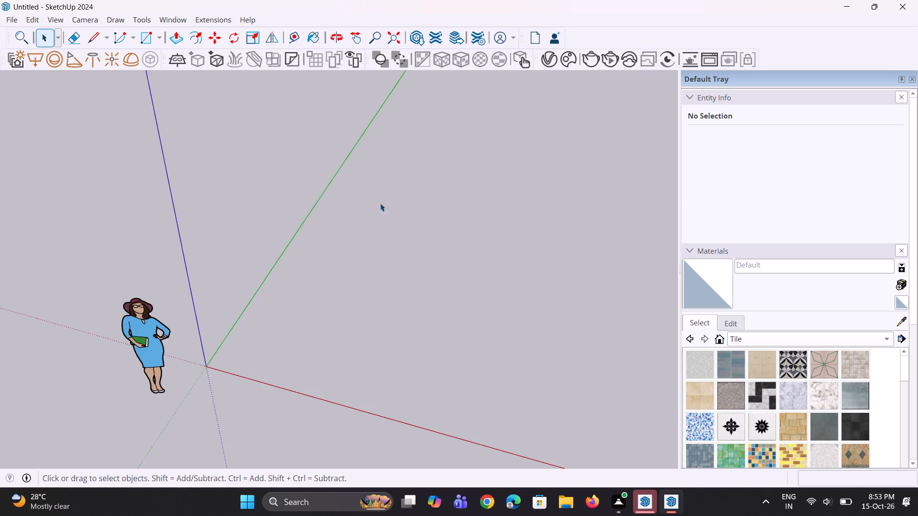
{"action": "middle_click_drag", "start_coordinate": [344, 252], "coordinate": [320, 221]}
{"action": "scroll", "coordinate": [301, 272], "scroll_direction": "up", "scroll_amount": 1}
{"action": "key", "text": "4"}
{"action": "key", "text": "r"}
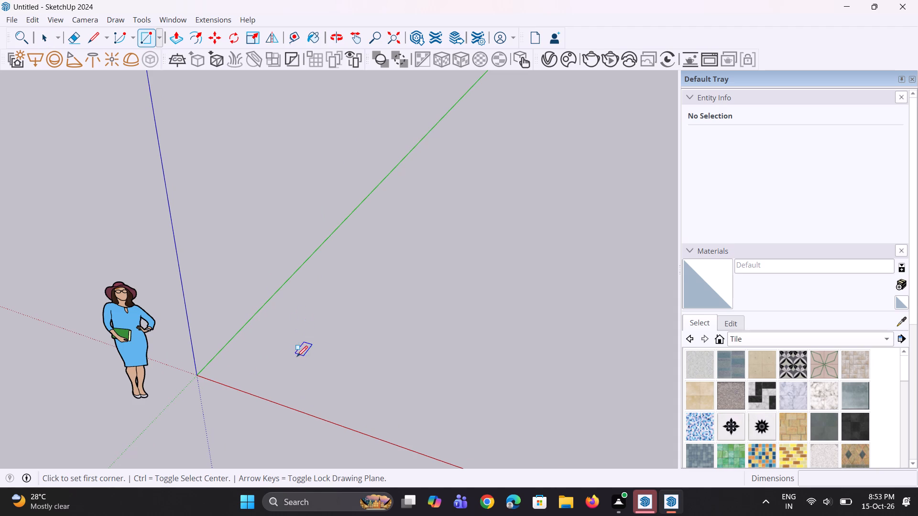
{"action": "left_click", "coordinate": [297, 356]}
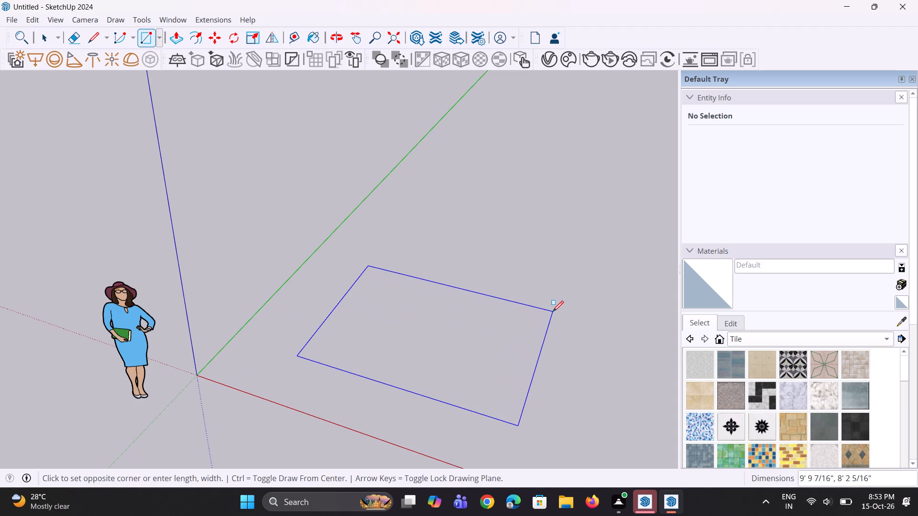
{"action": "type", "text": "13'"}
{"action": "type", "text": ",14'"}
{"action": "key", "text": "Return"}
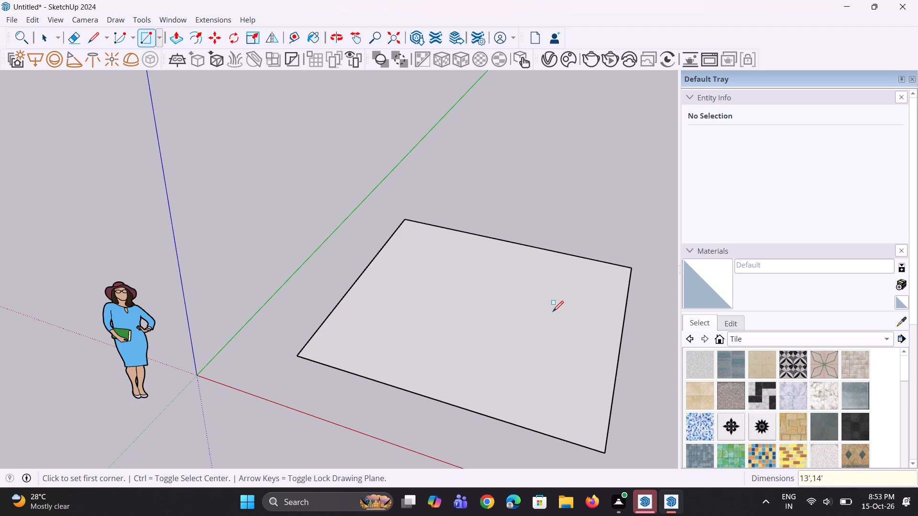
Offset the rectangle's outline 9" inward to mark the wall thickness.
{"action": "scroll", "coordinate": [553, 311], "scroll_direction": "down", "scroll_amount": 6}
{"action": "middle_click_drag", "start_coordinate": [548, 304], "coordinate": [535, 308]}
{"action": "scroll", "coordinate": [574, 379], "scroll_direction": "up", "scroll_amount": 3}
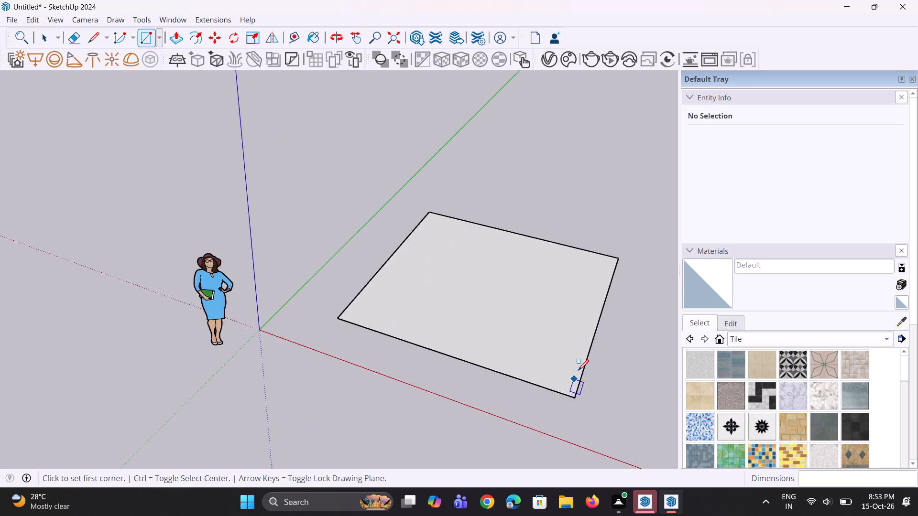
{"action": "scroll", "coordinate": [578, 370], "scroll_direction": "up", "scroll_amount": 4}
{"action": "middle_click_drag", "start_coordinate": [591, 361], "coordinate": [518, 356]}
{"action": "key", "text": "space"}
{"action": "scroll", "coordinate": [409, 301], "scroll_direction": "down", "scroll_amount": 4}
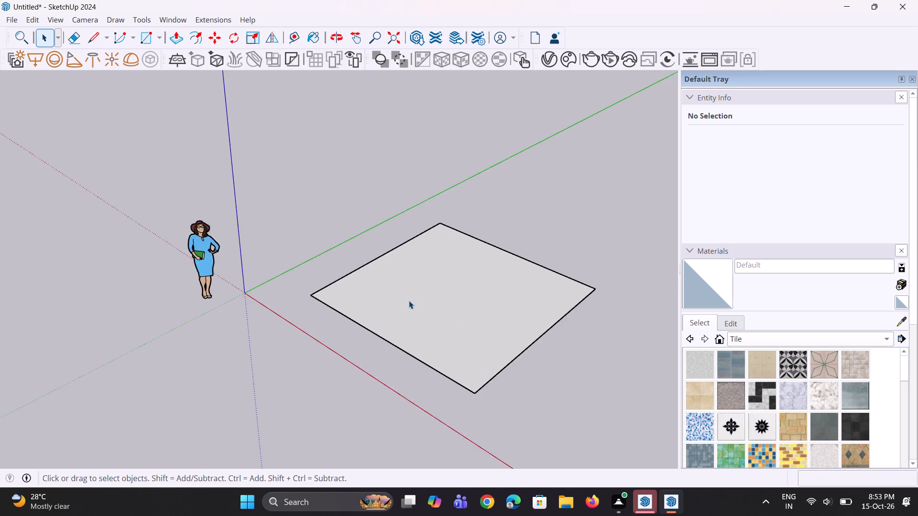
{"action": "middle_click_drag", "start_coordinate": [409, 301], "coordinate": [421, 346]}
{"action": "scroll", "coordinate": [422, 346], "scroll_direction": "up", "scroll_amount": 4}
{"action": "left_click", "coordinate": [422, 344]}
{"action": "key", "text": "f"}
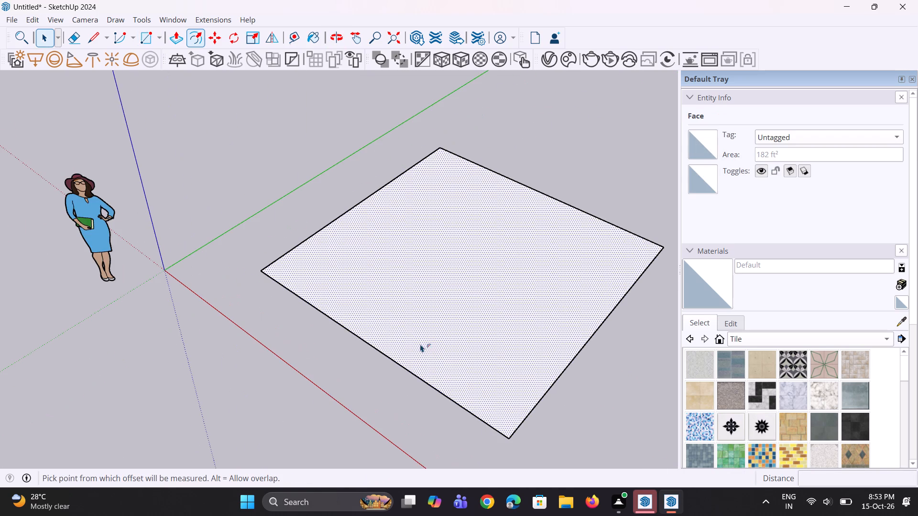
{"action": "left_click", "coordinate": [408, 359]}
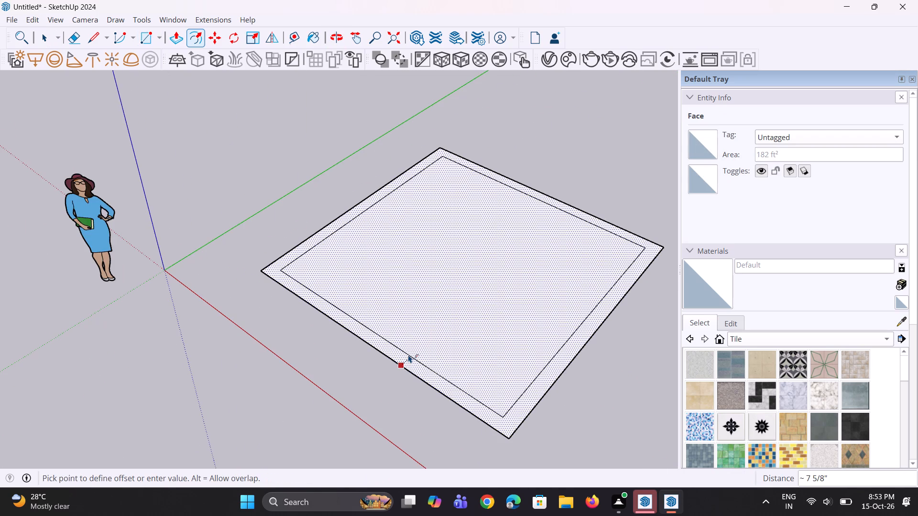
{"action": "type", "text": "9\""}
{"action": "key", "text": "Return"}
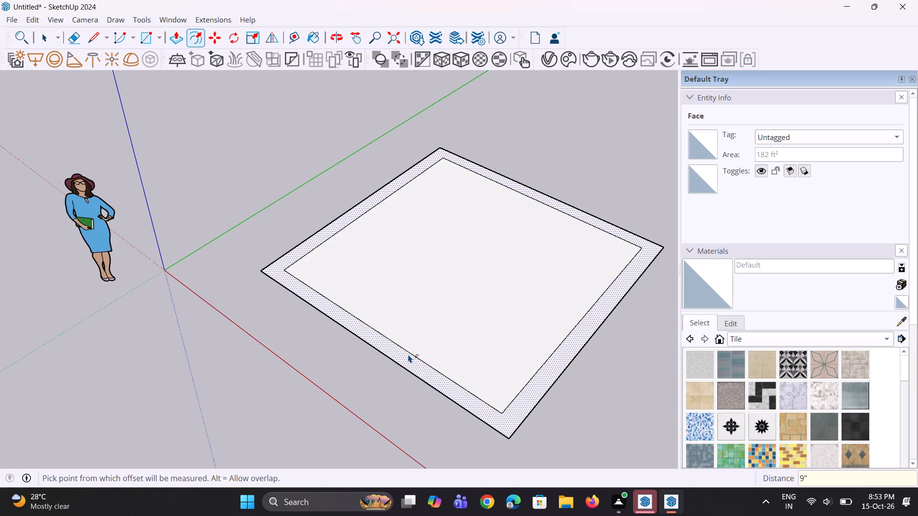
Move the inner front edge 9" outward onto the outer front edge of the rectangle.
{"action": "middle_click_drag", "start_coordinate": [404, 312], "coordinate": [435, 353]}
{"action": "key", "text": "space"}
{"action": "scroll", "coordinate": [407, 375], "scroll_direction": "up", "scroll_amount": 3}
{"action": "key", "text": "space"}
{"action": "left_click", "coordinate": [424, 348]}
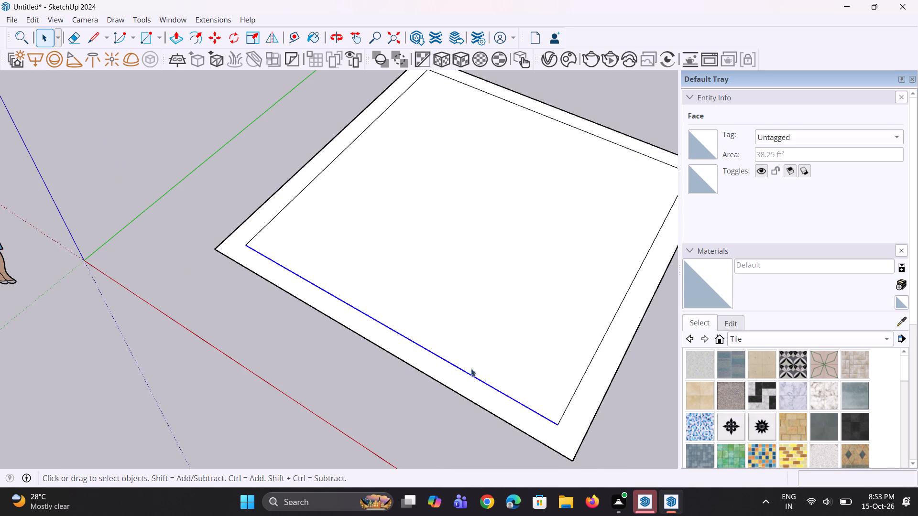
{"action": "scroll", "coordinate": [526, 389], "scroll_direction": "up", "scroll_amount": 3}
{"action": "scroll", "coordinate": [499, 365], "scroll_direction": "down", "scroll_amount": 9}
{"action": "key", "text": "m"}
{"action": "scroll", "coordinate": [521, 379], "scroll_direction": "up", "scroll_amount": 4}
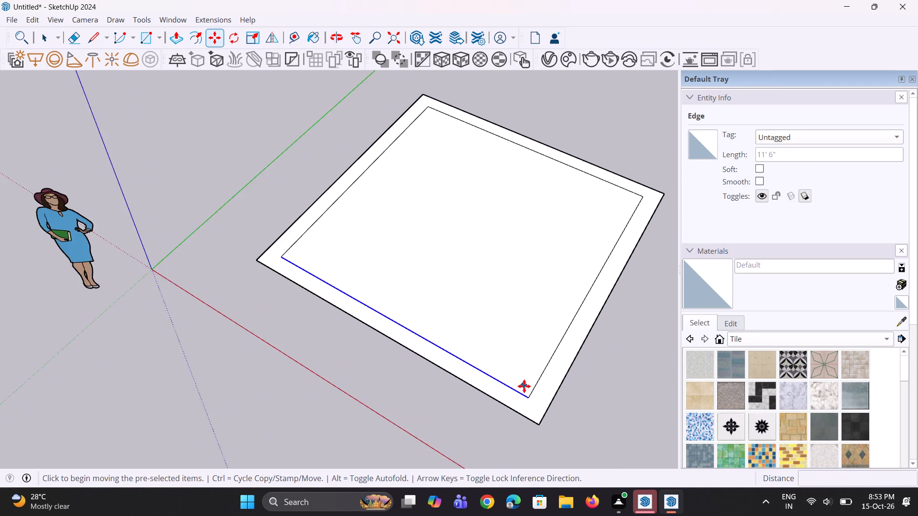
{"action": "scroll", "coordinate": [524, 386], "scroll_direction": "up", "scroll_amount": 2}
{"action": "left_click", "coordinate": [528, 399]}
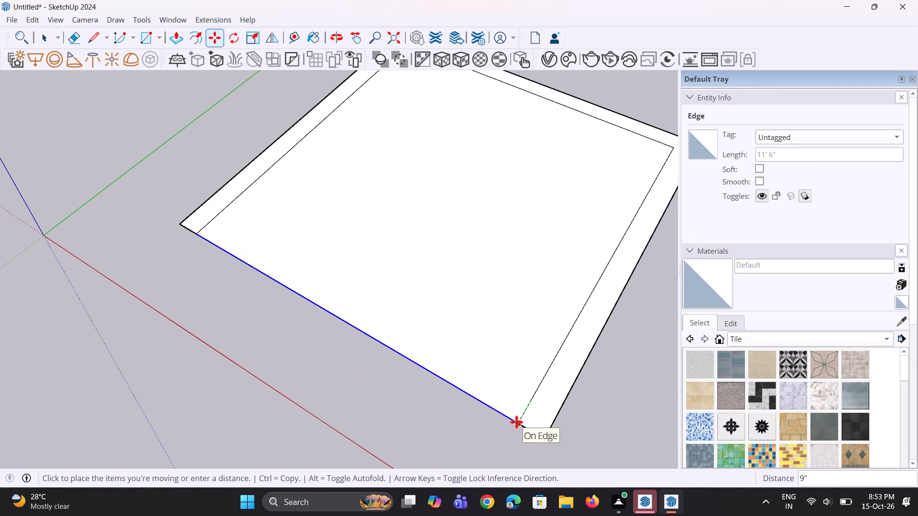
{"action": "left_click", "coordinate": [516, 422]}
{"action": "key", "text": "space"}
{"action": "key", "text": "space"}
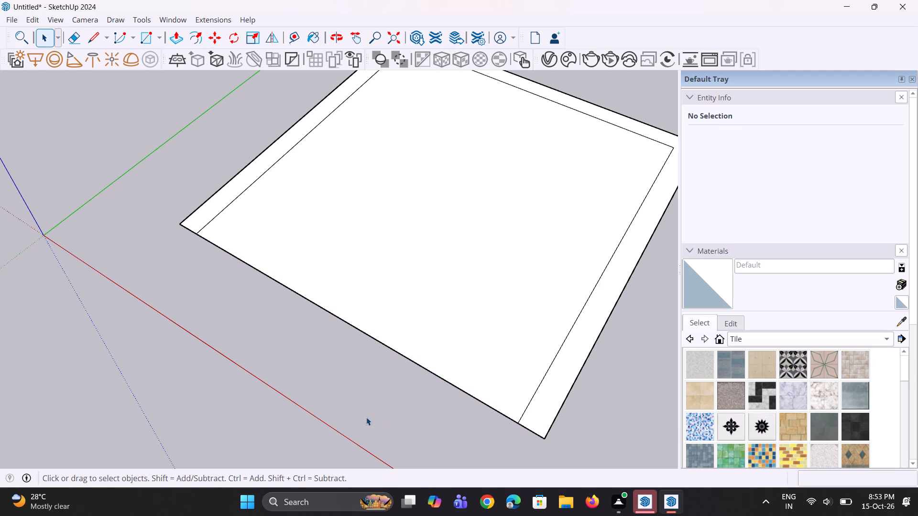
Erase the front edge between the two side walls to leave a U-shaped wall outline.
{"action": "type", "text": "e"}
{"action": "left_click", "coordinate": [419, 364]}
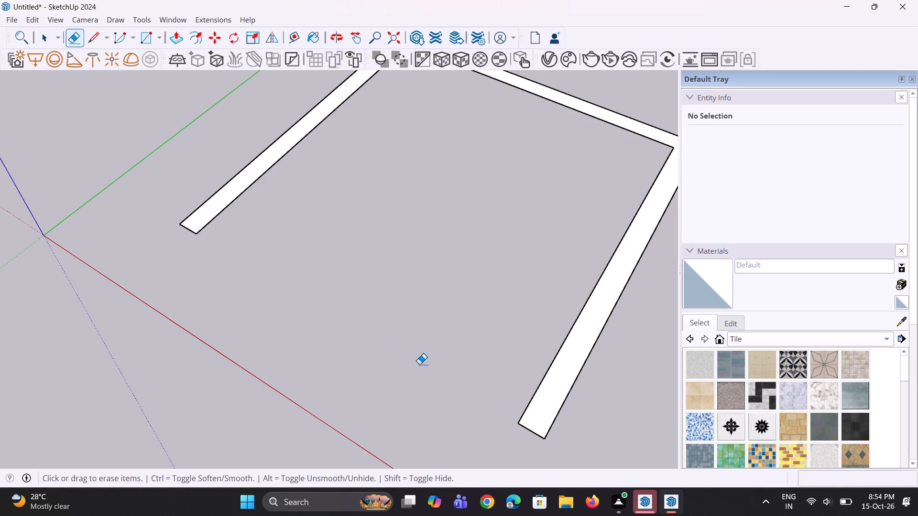
Push/Pull the U-shaped wall outline up to a height of 10'.
{"action": "scroll", "coordinate": [360, 372], "scroll_direction": "down", "scroll_amount": 5}
{"action": "middle_click_drag", "start_coordinate": [397, 359], "coordinate": [449, 301]}
{"action": "scroll", "coordinate": [484, 363], "scroll_direction": "up", "scroll_amount": 3}
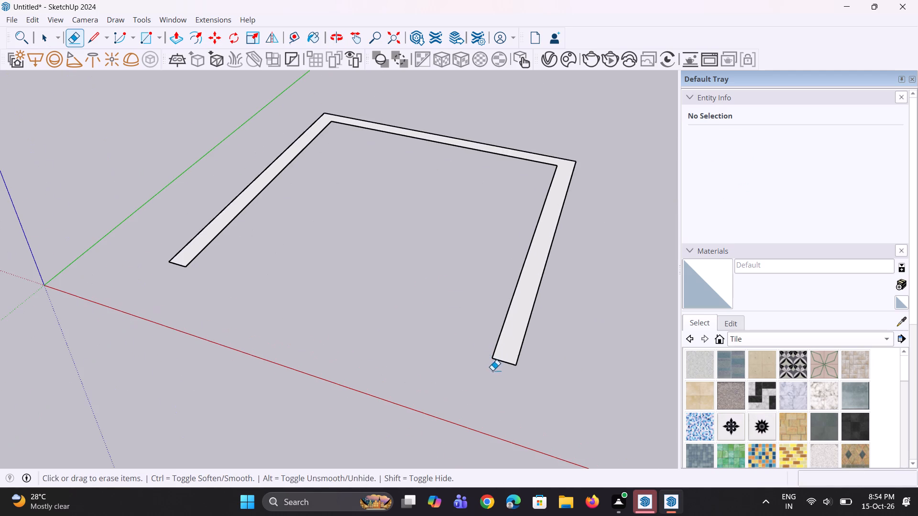
{"action": "key", "text": "p"}
{"action": "left_click", "coordinate": [509, 351]}
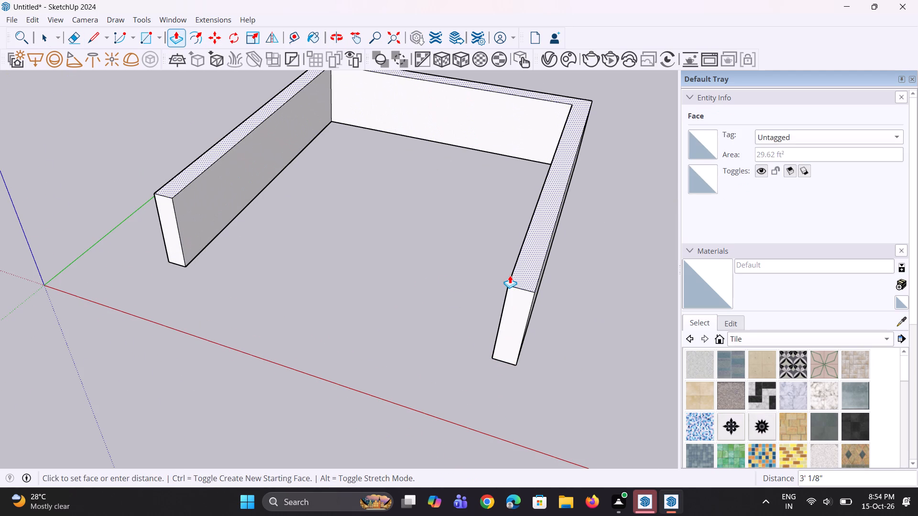
{"action": "type", "text": "10'"}
{"action": "key", "text": "Return"}
Draw a vertical 13' by 6" rotated rectangle downward from the outer bottom edge of the back wall.
{"action": "middle_click_drag", "start_coordinate": [497, 305], "coordinate": [457, 289]}
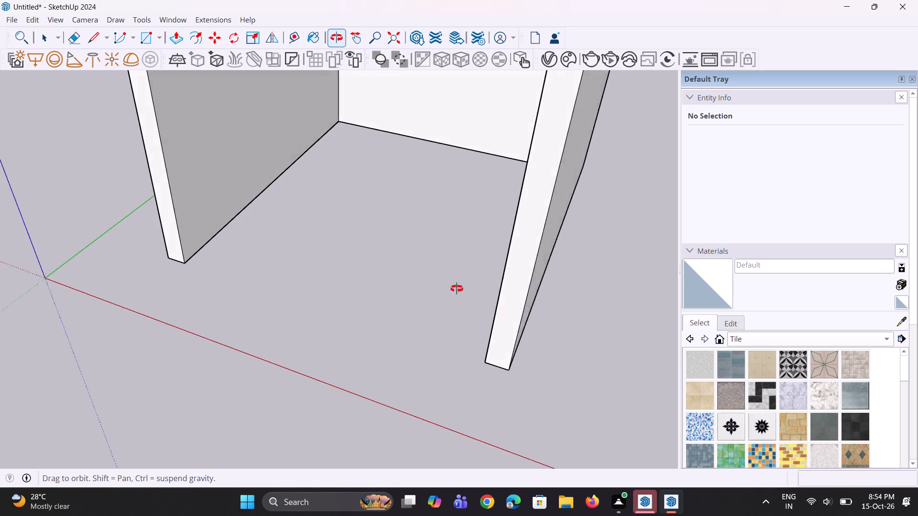
{"action": "middle_click_drag", "start_coordinate": [457, 289], "coordinate": [451, 282]}
{"action": "scroll", "coordinate": [452, 278], "scroll_direction": "down", "scroll_amount": 12}
{"action": "middle_click_drag", "start_coordinate": [468, 282], "coordinate": [510, 37]}
{"action": "scroll", "coordinate": [487, 143], "scroll_direction": "up", "scroll_amount": 1}
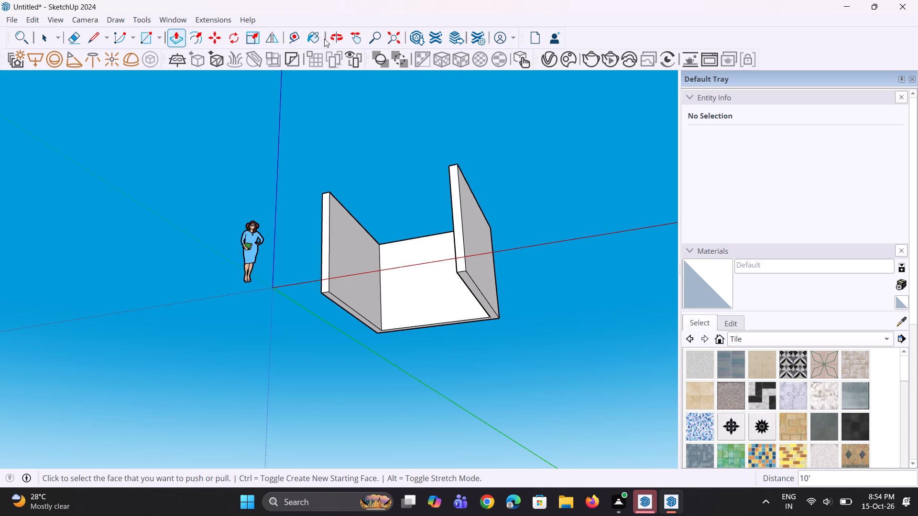
{"action": "left_click", "coordinate": [163, 41]}
{"action": "left_click_drag", "start_coordinate": [169, 65], "coordinate": [172, 73]}
{"action": "scroll", "coordinate": [523, 349], "scroll_direction": "up", "scroll_amount": 3}
{"action": "scroll", "coordinate": [481, 336], "scroll_direction": "up", "scroll_amount": 3}
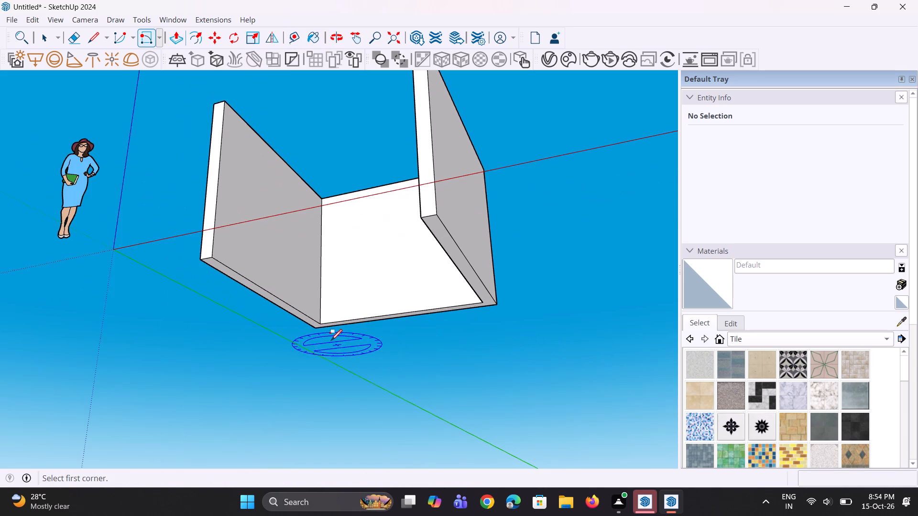
{"action": "middle_click_drag", "start_coordinate": [316, 331], "coordinate": [341, 265]}
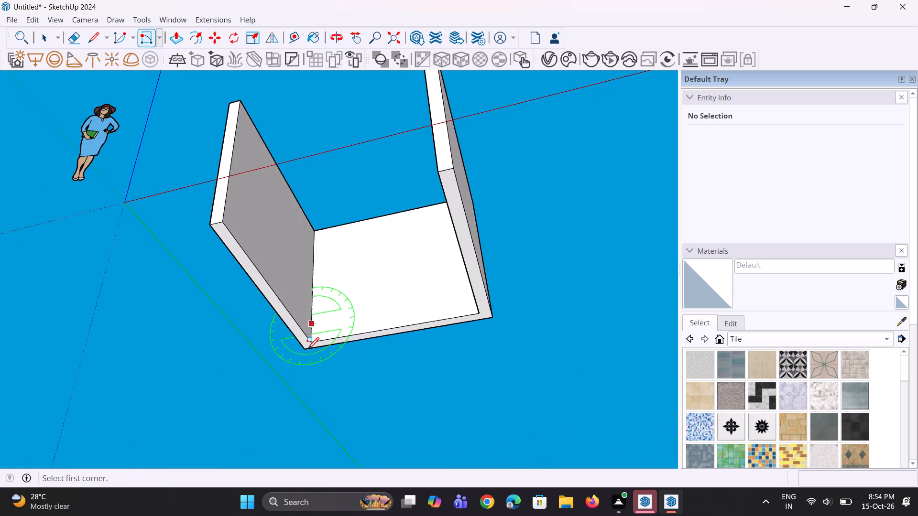
{"action": "left_click", "coordinate": [307, 348]}
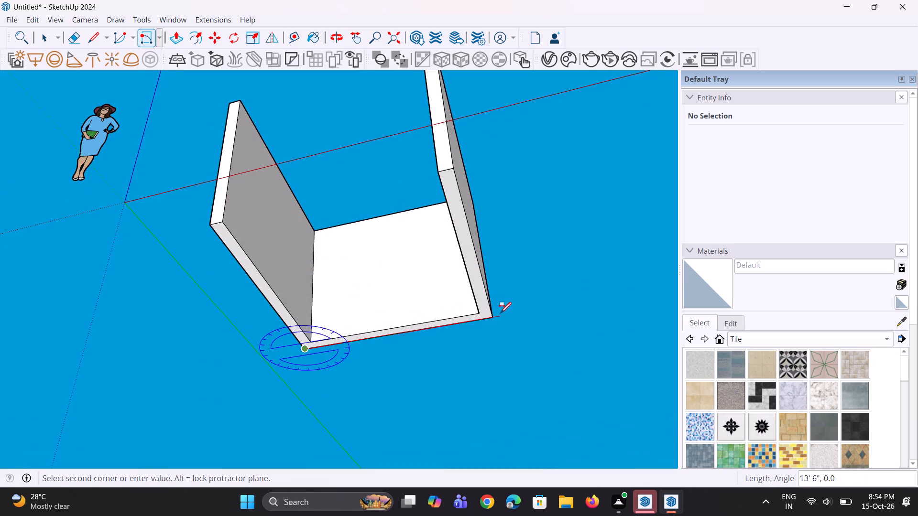
{"action": "left_click", "coordinate": [493, 315]}
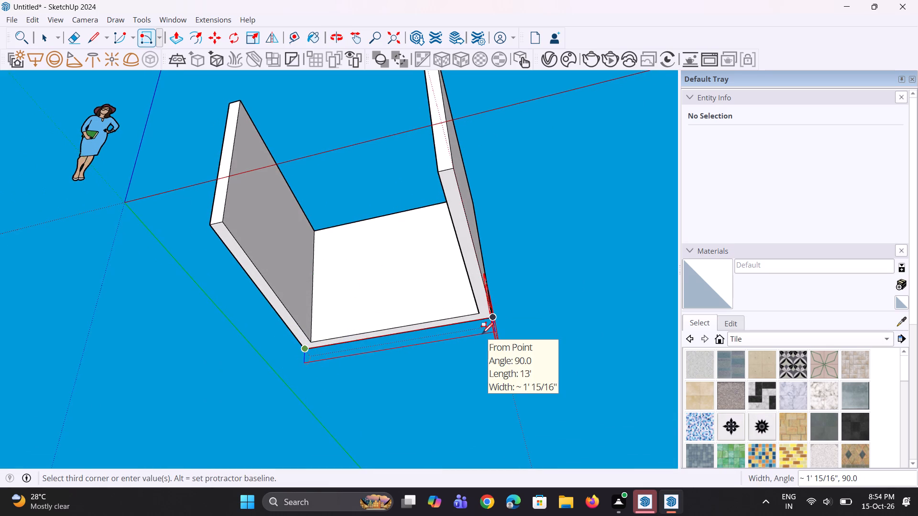
{"action": "key", "text": "6"}
{"action": "key", "text": "shift+quotedbl"}
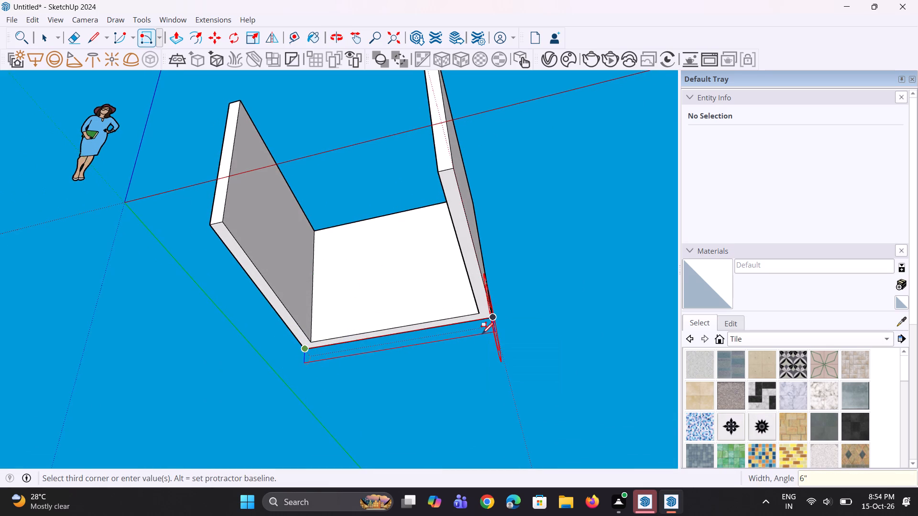
{"action": "key", "text": "Return"}
Push/Pull the 6" strip 14' to the front ends of the side walls to form the floor slab.
{"action": "middle_click_drag", "start_coordinate": [475, 342], "coordinate": [469, 377]}
{"action": "key", "text": "space"}
{"action": "scroll", "coordinate": [474, 335], "scroll_direction": "up", "scroll_amount": 4}
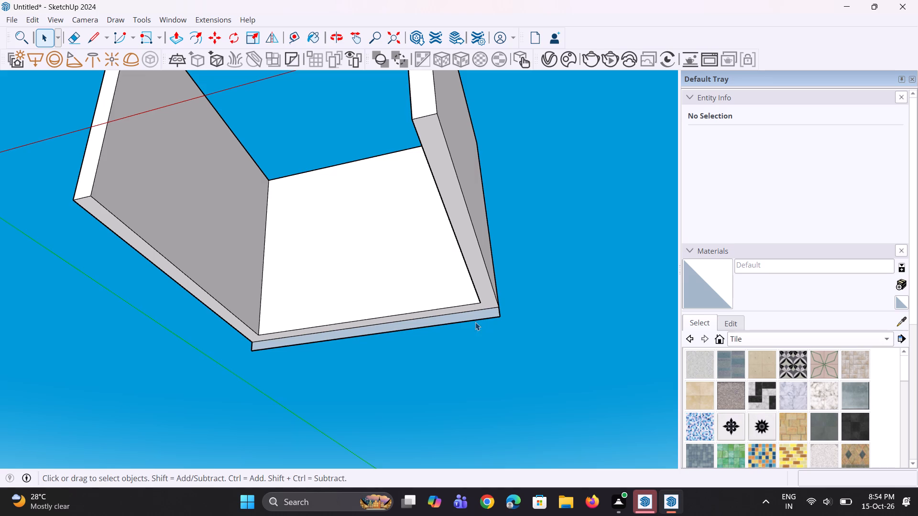
{"action": "key", "text": "p"}
{"action": "left_click", "coordinate": [480, 312]}
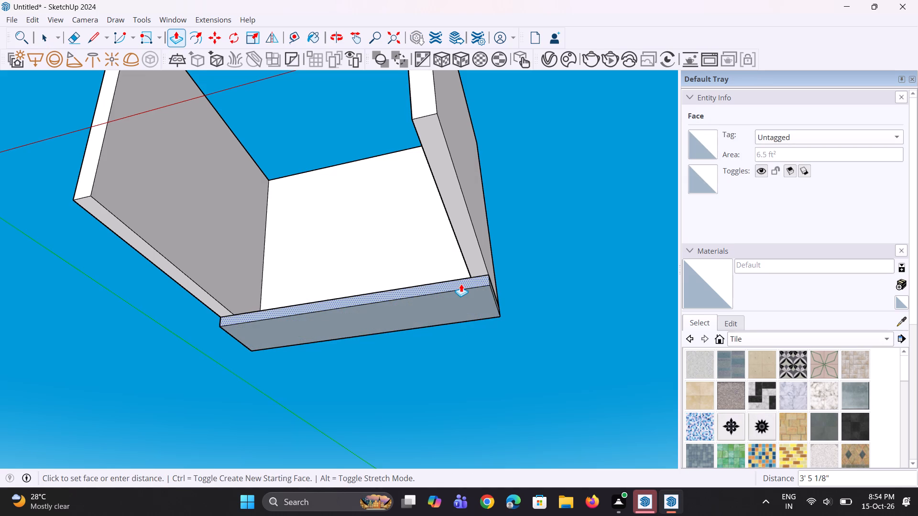
{"action": "scroll", "coordinate": [461, 284], "scroll_direction": "down", "scroll_amount": 3}
{"action": "left_click", "coordinate": [439, 172]}
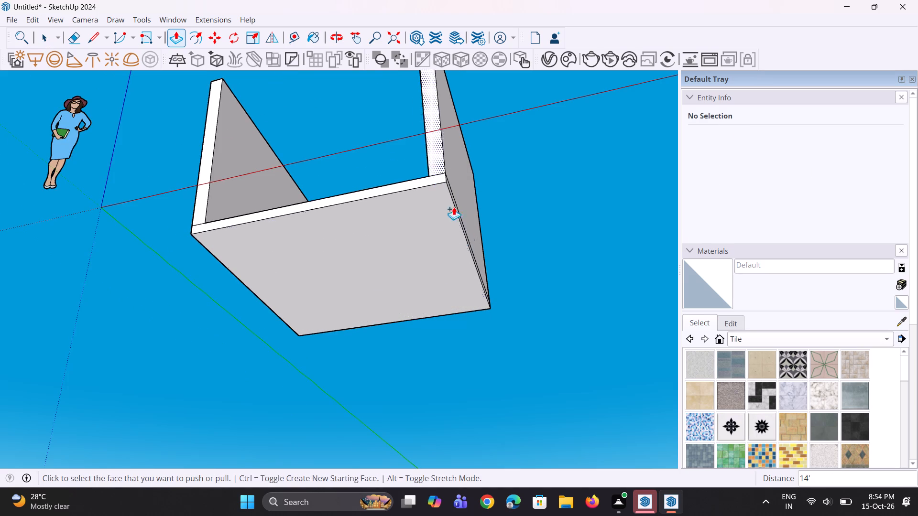
Draw a vertical 13' by 6" rotated rectangle upward from the outer top edge of the back wall.
{"action": "middle_click_drag", "start_coordinate": [444, 352], "coordinate": [479, 439]}
{"action": "scroll", "coordinate": [479, 439], "scroll_direction": "down", "scroll_amount": 5}
{"action": "scroll", "coordinate": [437, 250], "scroll_direction": "down", "scroll_amount": 1}
{"action": "middle_click_drag", "start_coordinate": [437, 260], "coordinate": [414, 452]}
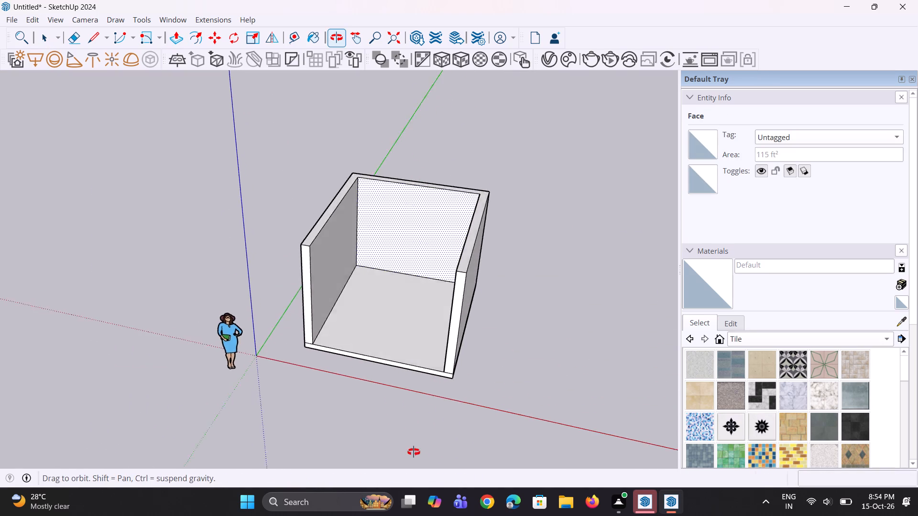
{"action": "middle_click_drag", "start_coordinate": [414, 452], "coordinate": [418, 451]}
{"action": "scroll", "coordinate": [323, 163], "scroll_direction": "up", "scroll_amount": 5}
{"action": "scroll", "coordinate": [369, 180], "scroll_direction": "up", "scroll_amount": 3}
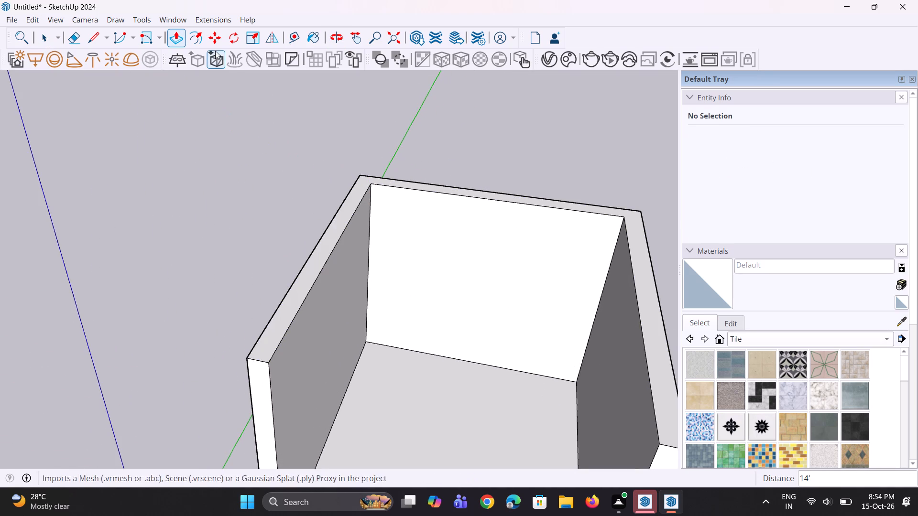
{"action": "left_click", "coordinate": [158, 41]}
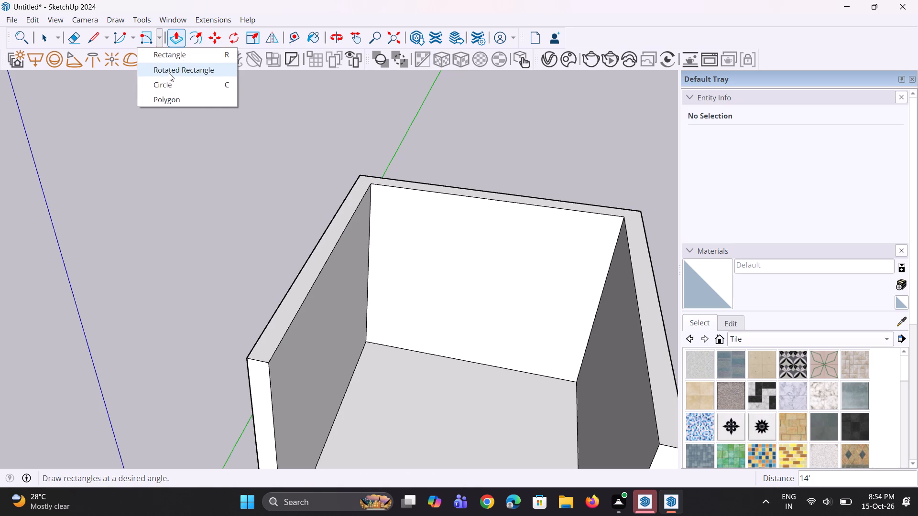
{"action": "left_click", "coordinate": [169, 73]}
{"action": "scroll", "coordinate": [357, 176], "scroll_direction": "down", "scroll_amount": 3}
{"action": "left_click", "coordinate": [360, 174]}
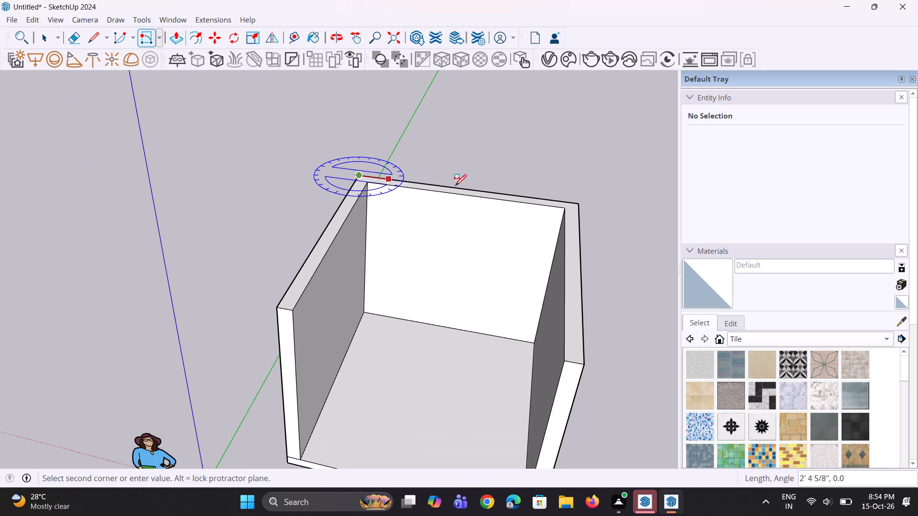
{"action": "left_click", "coordinate": [577, 205]}
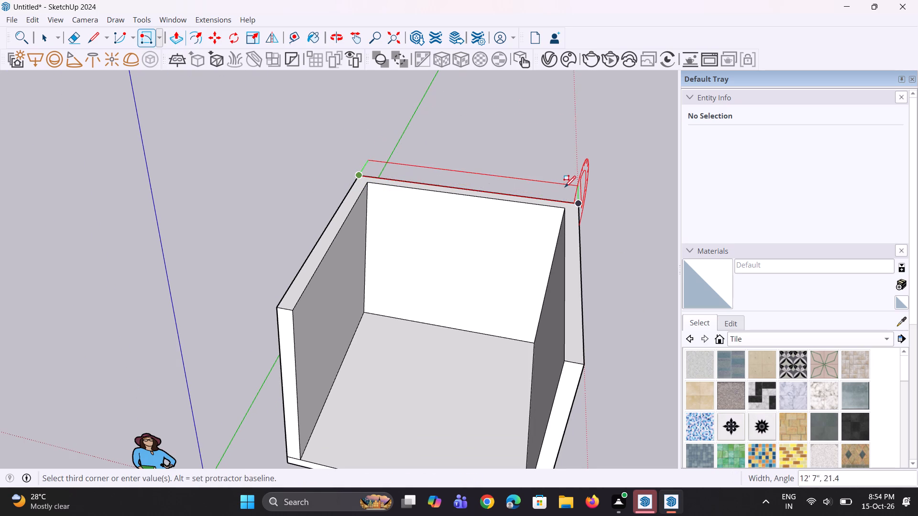
{"action": "middle_click_drag", "start_coordinate": [570, 186], "coordinate": [482, 195]}
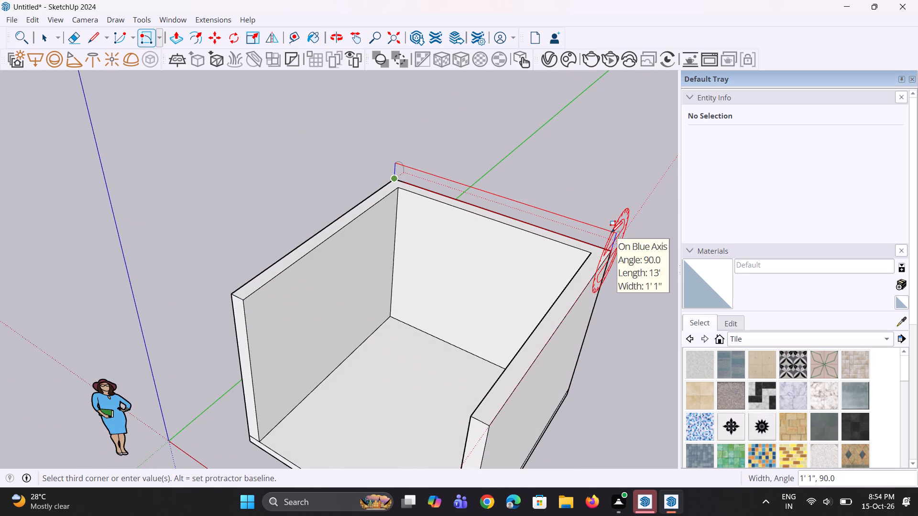
{"action": "type", "text": "6\""}
{"action": "key", "text": "Return"}
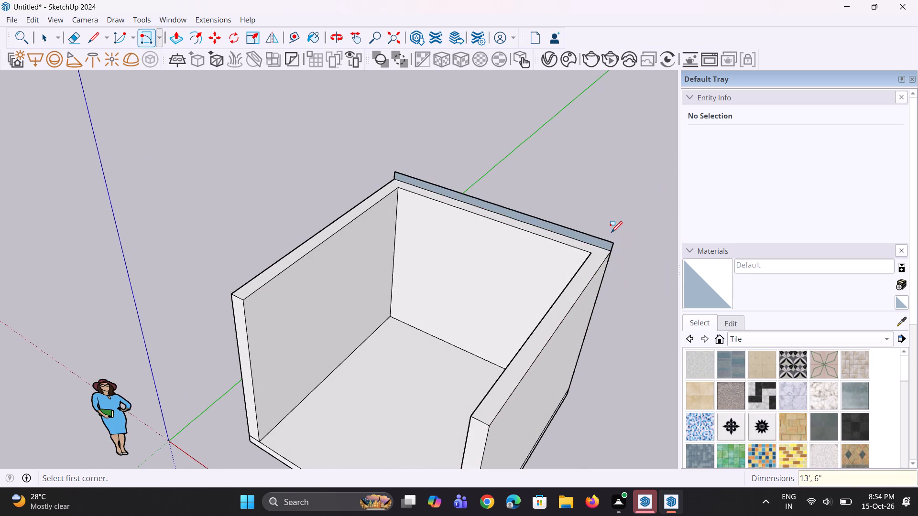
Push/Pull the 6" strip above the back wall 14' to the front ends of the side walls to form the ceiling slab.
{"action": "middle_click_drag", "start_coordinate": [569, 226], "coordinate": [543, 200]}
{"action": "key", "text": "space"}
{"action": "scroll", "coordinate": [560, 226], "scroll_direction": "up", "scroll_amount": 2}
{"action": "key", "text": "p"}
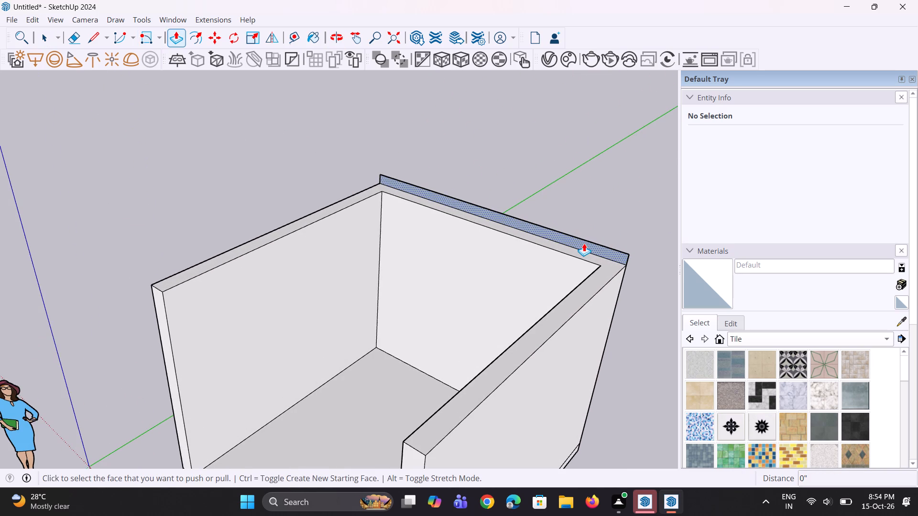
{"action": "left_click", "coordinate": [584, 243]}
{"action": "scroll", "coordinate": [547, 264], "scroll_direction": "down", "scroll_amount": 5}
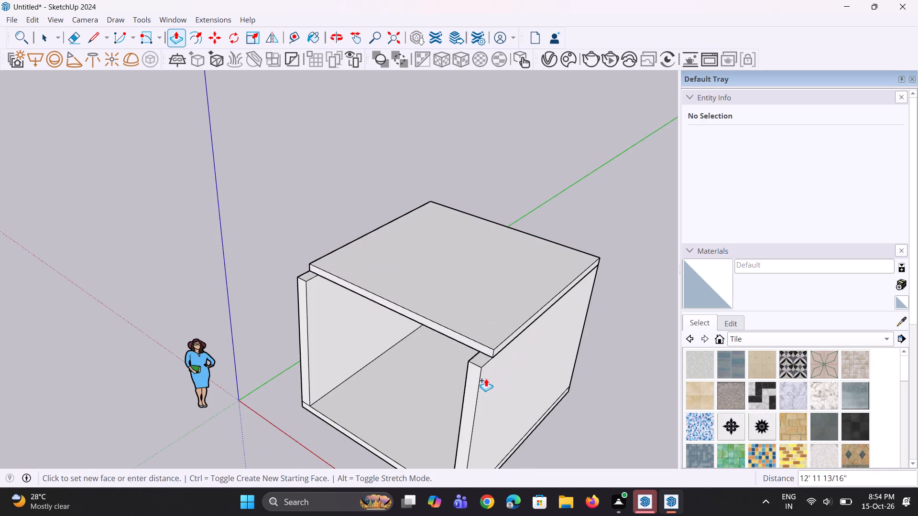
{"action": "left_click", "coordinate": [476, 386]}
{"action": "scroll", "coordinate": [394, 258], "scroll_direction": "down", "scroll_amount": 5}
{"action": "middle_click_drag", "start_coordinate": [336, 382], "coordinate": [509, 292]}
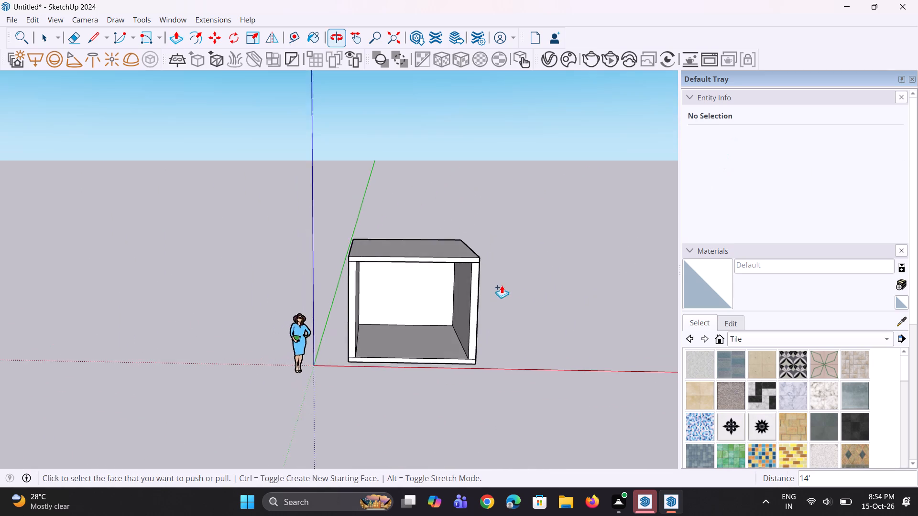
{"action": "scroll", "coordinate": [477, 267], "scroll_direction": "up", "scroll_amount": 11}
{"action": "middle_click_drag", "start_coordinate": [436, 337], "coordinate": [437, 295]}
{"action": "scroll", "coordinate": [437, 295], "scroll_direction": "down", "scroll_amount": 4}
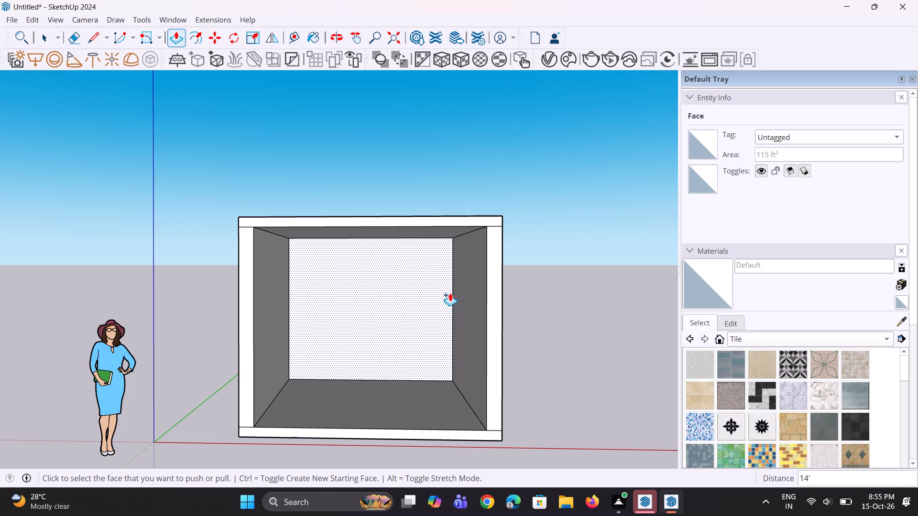
Undo the entire room model back to an empty drawing.
{"action": "key", "text": "ctrl+z"}
{"action": "key", "text": "ctrl+z"}
{"action": "key", "text": "ctrl+z"}
{"action": "key", "text": "ctrl+z"}
{"action": "key", "text": "ctrl+z"}
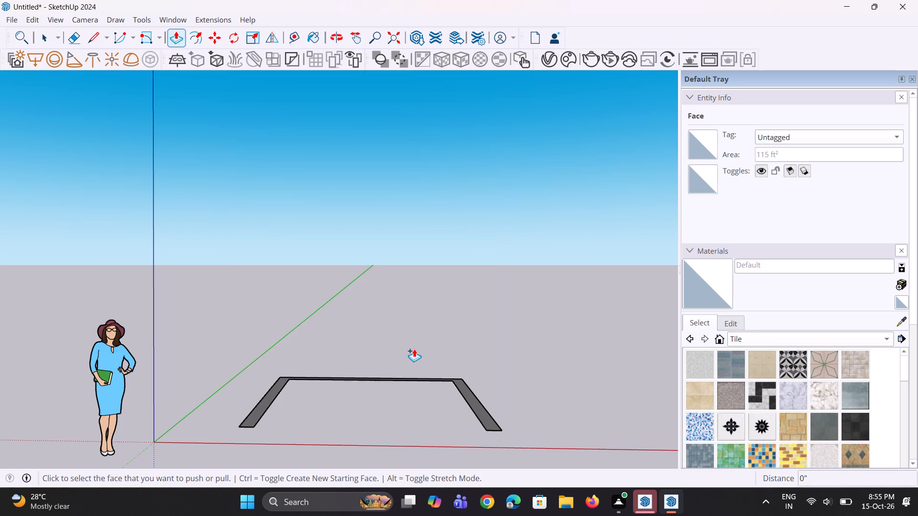
{"action": "key", "text": "ctrl+z"}
{"action": "key", "text": "ctrl+z"}
{"action": "key", "text": "ctrl+z"}
{"action": "key", "text": "ctrl+z"}
Draw a rectangle about 22' 4" by 17' 7" on the ground plane beside the red and green axes.
{"action": "scroll", "coordinate": [319, 305], "scroll_direction": "down", "scroll_amount": 1}
{"action": "middle_click_drag", "start_coordinate": [319, 305], "coordinate": [303, 373]}
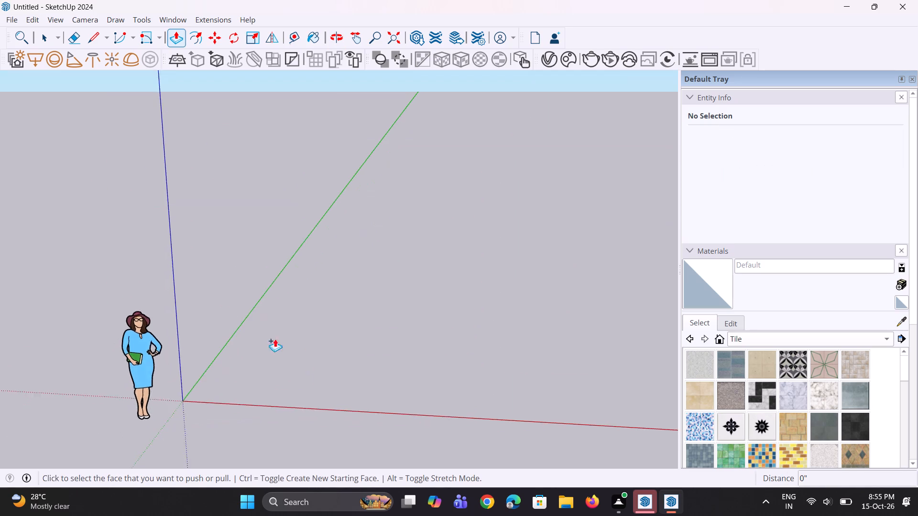
{"action": "scroll", "coordinate": [236, 313], "scroll_direction": "down", "scroll_amount": 4}
{"action": "scroll", "coordinate": [528, 249], "scroll_direction": "up", "scroll_amount": 4}
{"action": "key", "text": "r"}
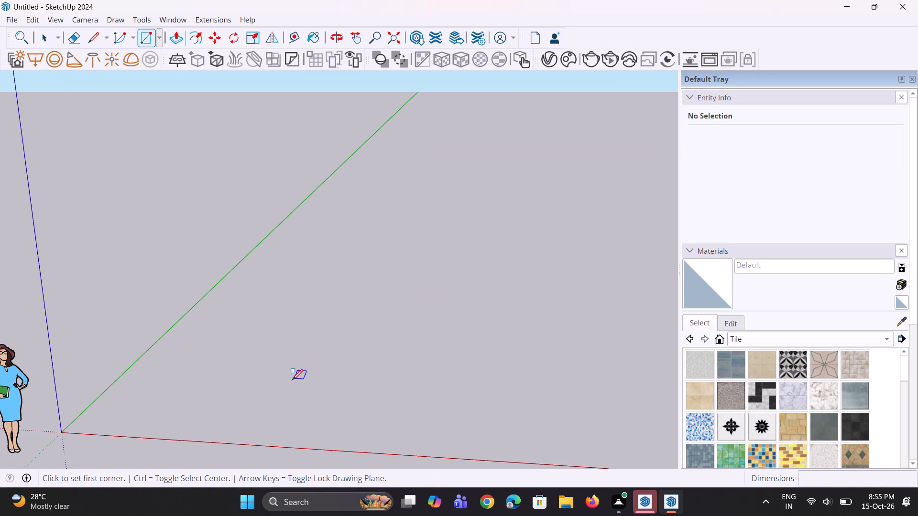
{"action": "left_click", "coordinate": [290, 380]}
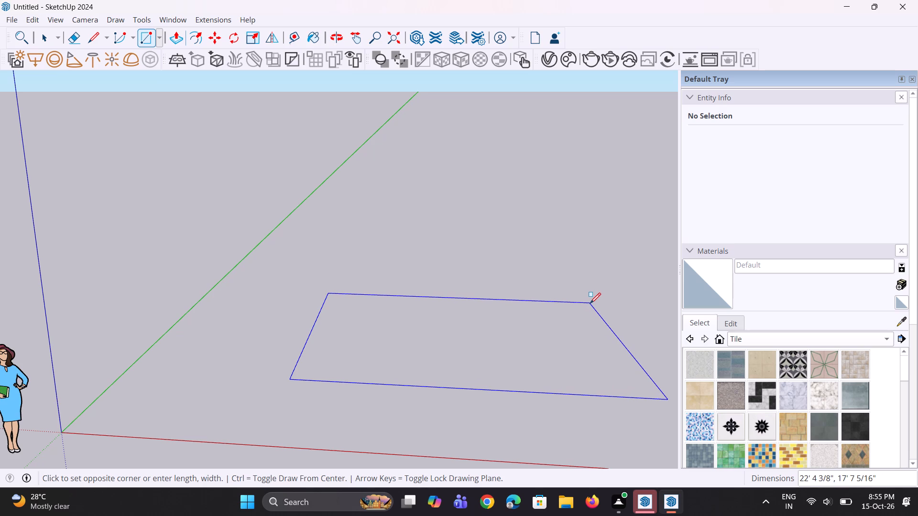
{"action": "left_click", "coordinate": [590, 303]}
Offset the rectangle's outline 9" inward to set the wall thickness.
{"action": "scroll", "coordinate": [264, 293], "scroll_direction": "down", "scroll_amount": 4}
{"action": "middle_click_drag", "start_coordinate": [552, 370], "coordinate": [424, 465]}
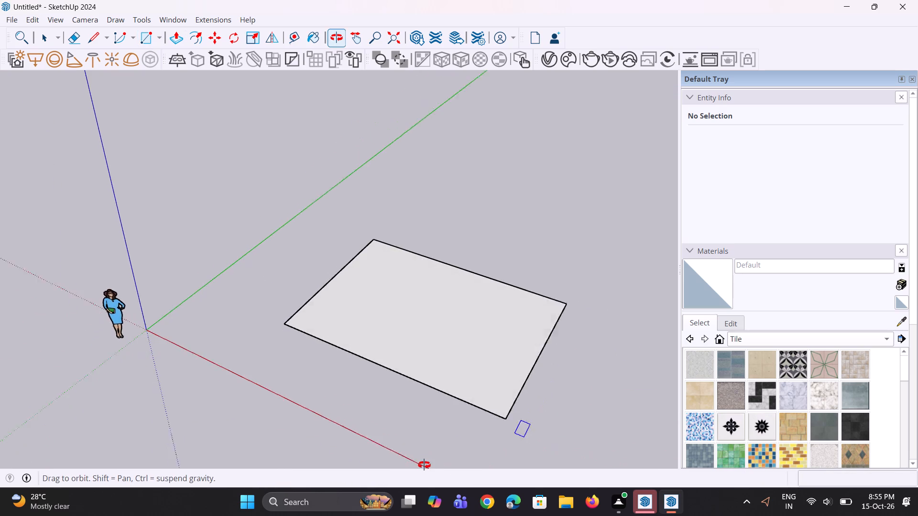
{"action": "middle_click_drag", "start_coordinate": [424, 465], "coordinate": [425, 462]}
{"action": "scroll", "coordinate": [464, 352], "scroll_direction": "up", "scroll_amount": 3}
{"action": "key", "text": "p"}
{"action": "key", "text": "space"}
{"action": "key", "text": "space"}
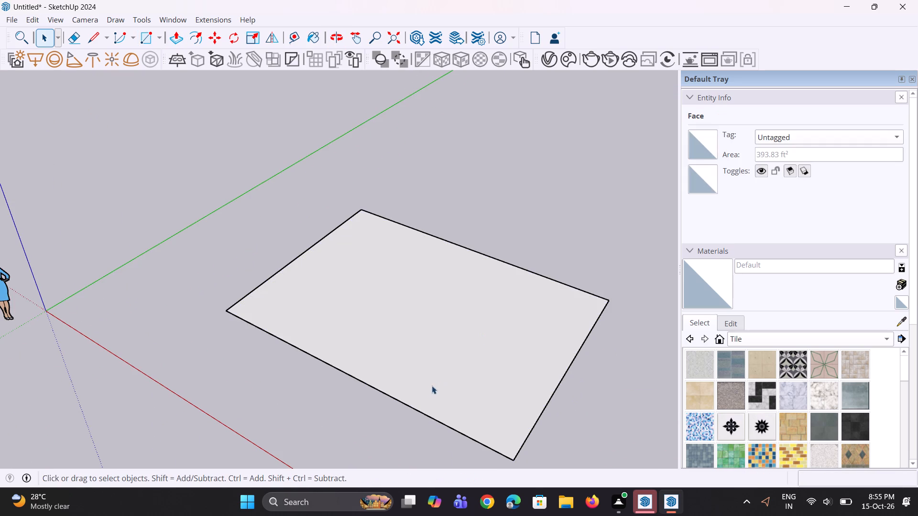
{"action": "left_click", "coordinate": [438, 357]}
{"action": "key", "text": "f"}
{"action": "left_click", "coordinate": [397, 385]}
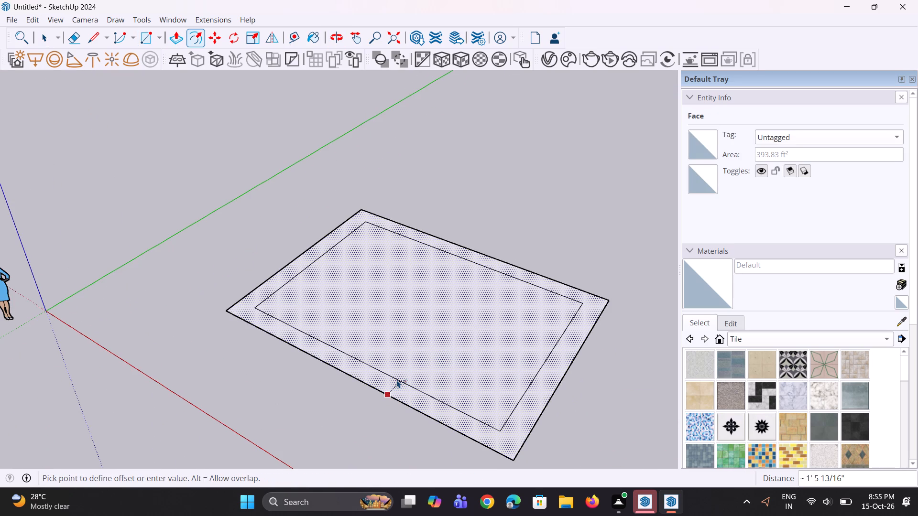
{"action": "type", "text": "9\""}
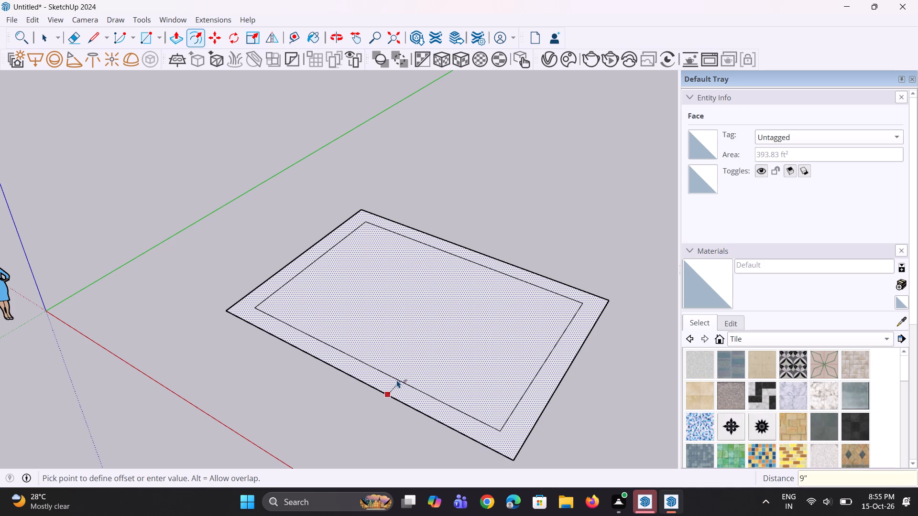
{"action": "key", "text": "Return"}
Open the outline into a U shape by moving the inner front edge 9" onto the outer front edge and erasing it.
{"action": "scroll", "coordinate": [340, 363], "scroll_direction": "down", "scroll_amount": 5}
{"action": "scroll", "coordinate": [340, 363], "scroll_direction": "up", "scroll_amount": 1}
{"action": "middle_click_drag", "start_coordinate": [340, 363], "coordinate": [377, 440]}
{"action": "key", "text": "space"}
{"action": "scroll", "coordinate": [426, 402], "scroll_direction": "up", "scroll_amount": 4}
{"action": "key", "text": "space"}
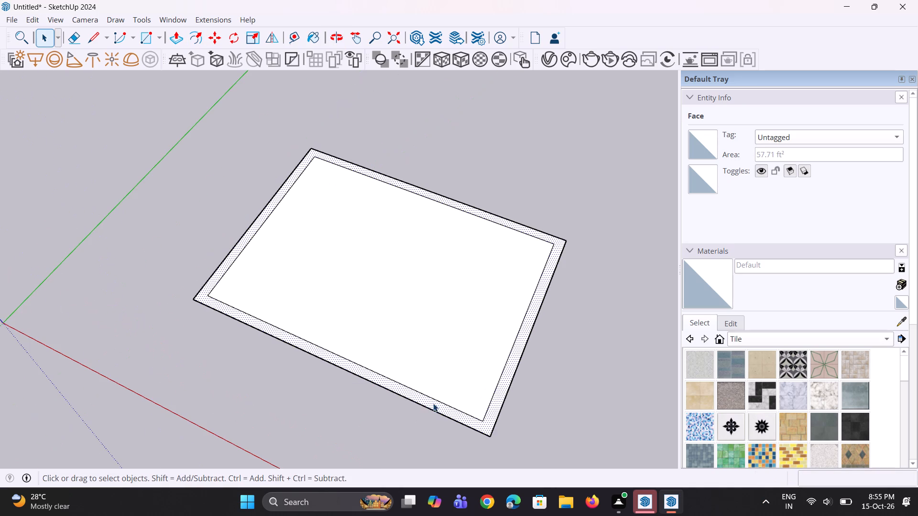
{"action": "left_click", "coordinate": [440, 402]}
{"action": "scroll", "coordinate": [465, 424], "scroll_direction": "up", "scroll_amount": 4}
{"action": "key", "text": "m"}
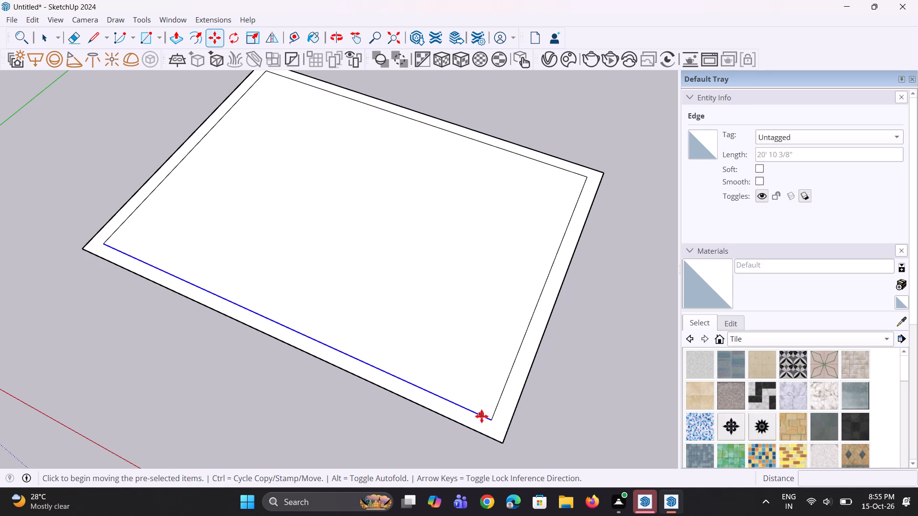
{"action": "left_click", "coordinate": [490, 417]}
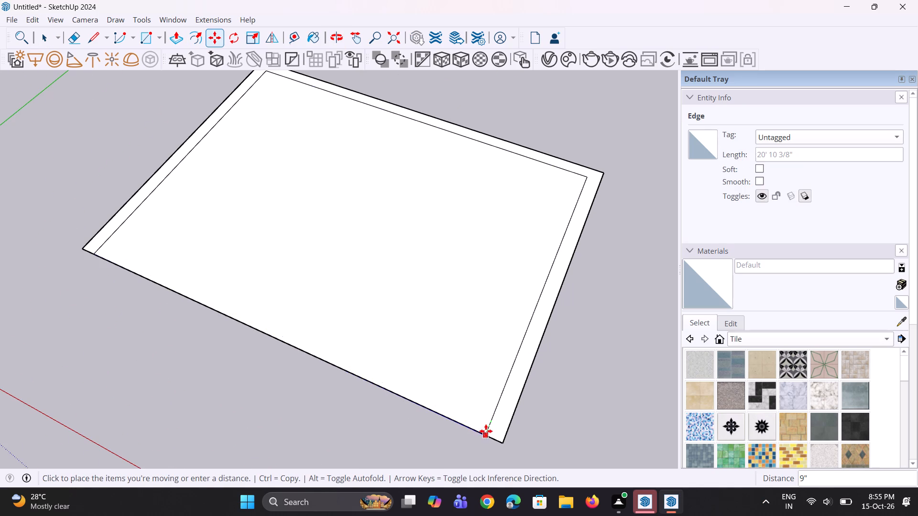
{"action": "left_click", "coordinate": [485, 432]}
{"action": "key", "text": "space"}
{"action": "key", "text": "e"}
{"action": "left_click", "coordinate": [424, 405]}
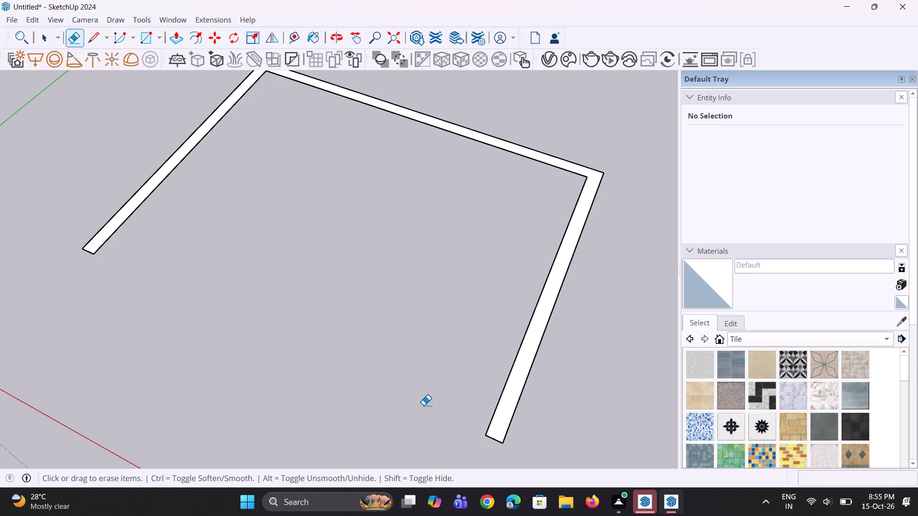
Push/Pull the U-shaped wall outline up to a height of 10'.
{"action": "scroll", "coordinate": [394, 385], "scroll_direction": "down", "scroll_amount": 4}
{"action": "key", "text": "p"}
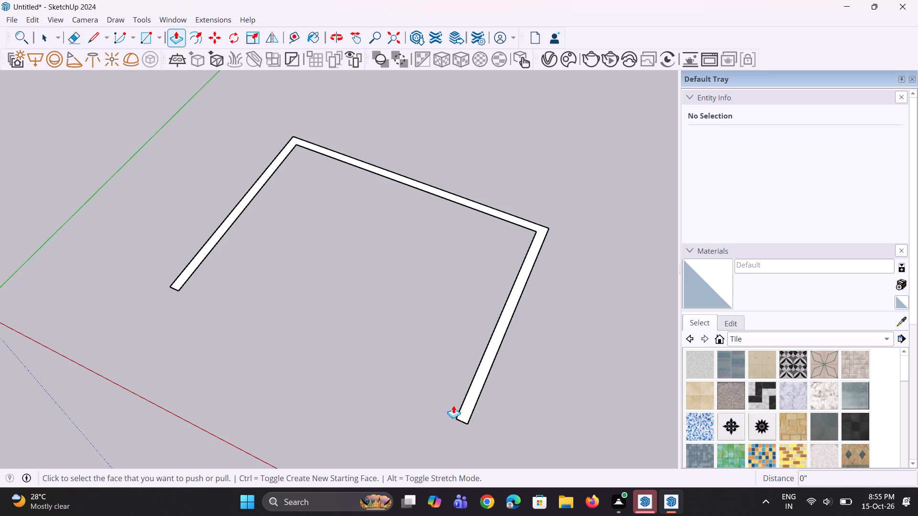
{"action": "left_click", "coordinate": [470, 411]}
{"action": "type", "text": "10'"}
{"action": "key", "text": "Return"}
Draw a vertical 6" high rotated rectangle downward from the full outer bottom edge of the back wall.
{"action": "middle_click_drag", "start_coordinate": [422, 368], "coordinate": [529, 81]}
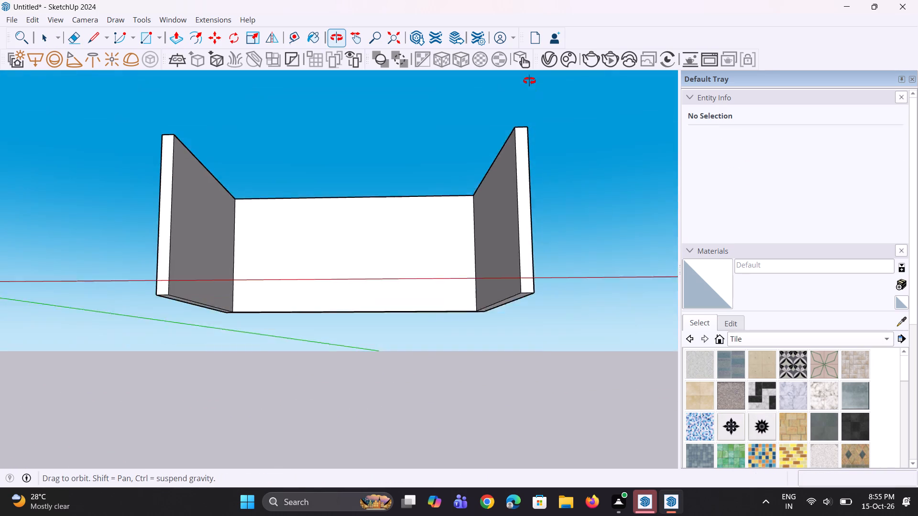
{"action": "middle_click_drag", "start_coordinate": [529, 81], "coordinate": [526, 69]}
{"action": "middle_click_drag", "start_coordinate": [395, 304], "coordinate": [394, 208]}
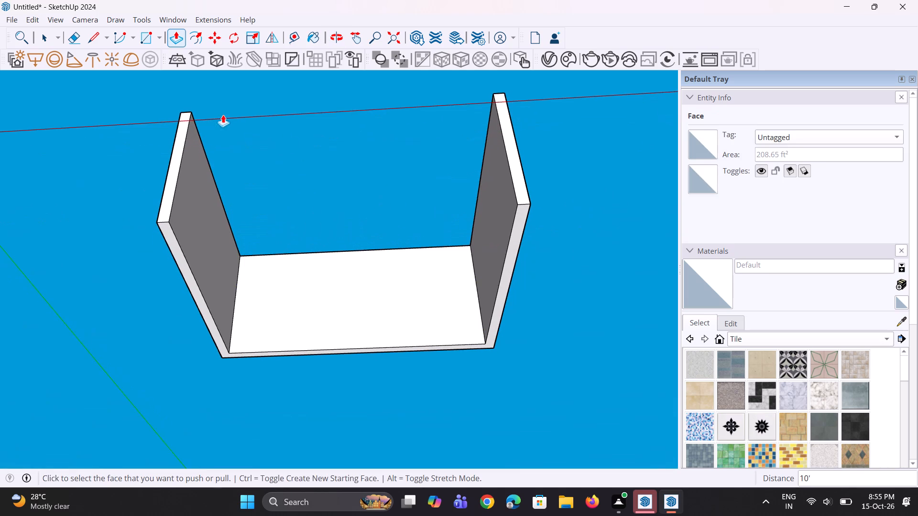
{"action": "left_click", "coordinate": [160, 29]}
{"action": "left_click", "coordinate": [160, 72]}
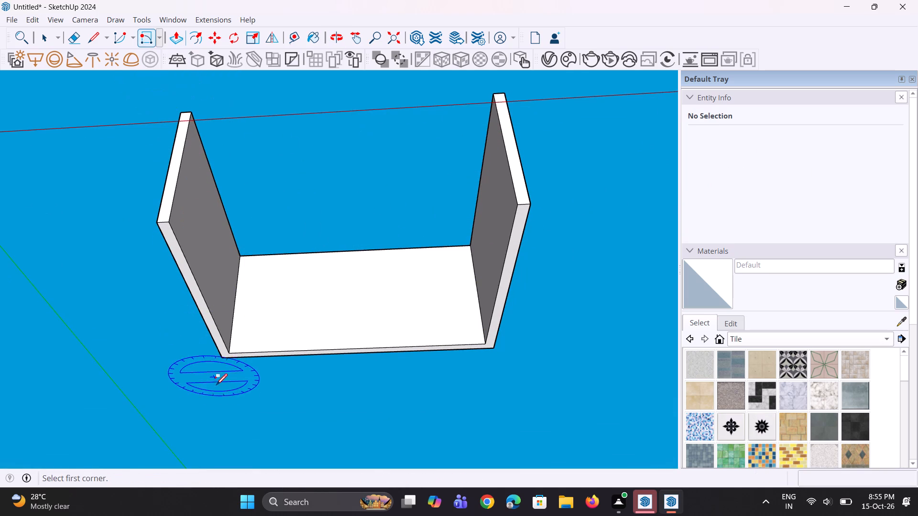
{"action": "scroll", "coordinate": [216, 385], "scroll_direction": "up", "scroll_amount": 7}
{"action": "left_click", "coordinate": [229, 346]}
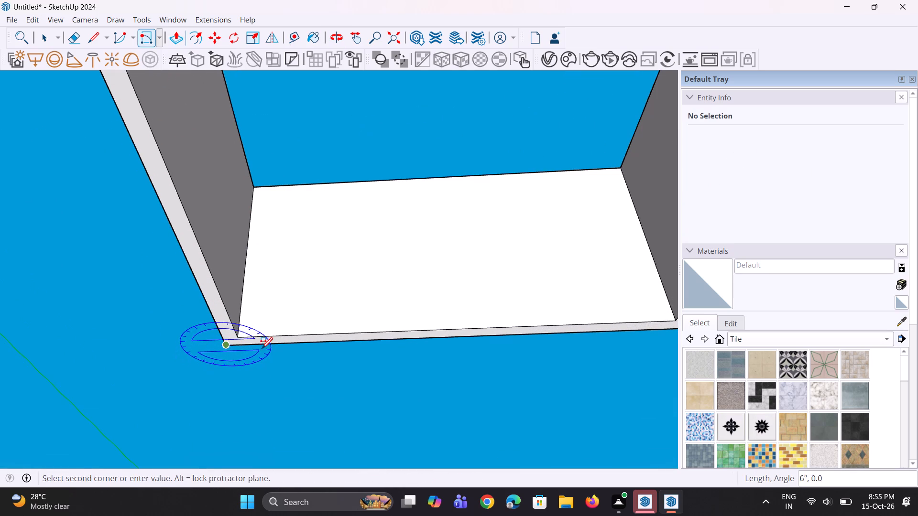
{"action": "scroll", "coordinate": [253, 351], "scroll_direction": "down", "scroll_amount": 5}
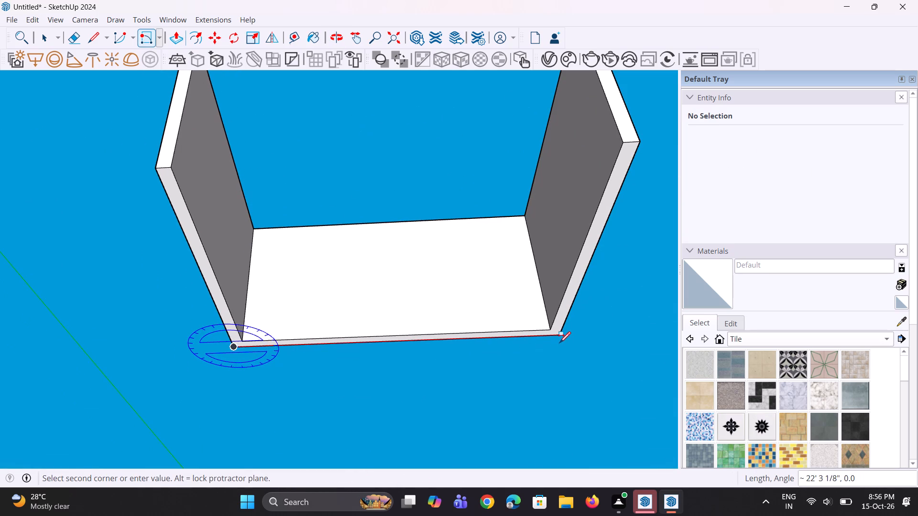
{"action": "scroll", "coordinate": [559, 342], "scroll_direction": "up", "scroll_amount": 2}
{"action": "left_click", "coordinate": [559, 336]}
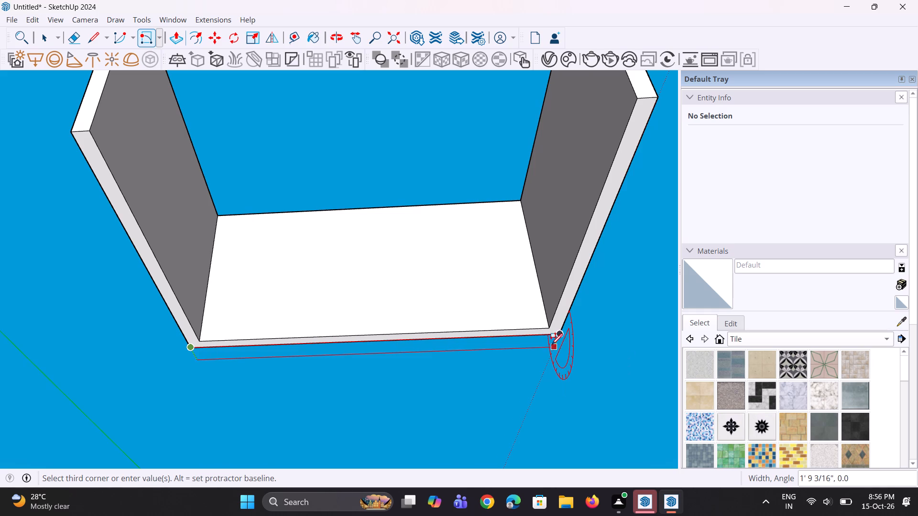
{"action": "middle_click_drag", "start_coordinate": [543, 341], "coordinate": [322, 353]}
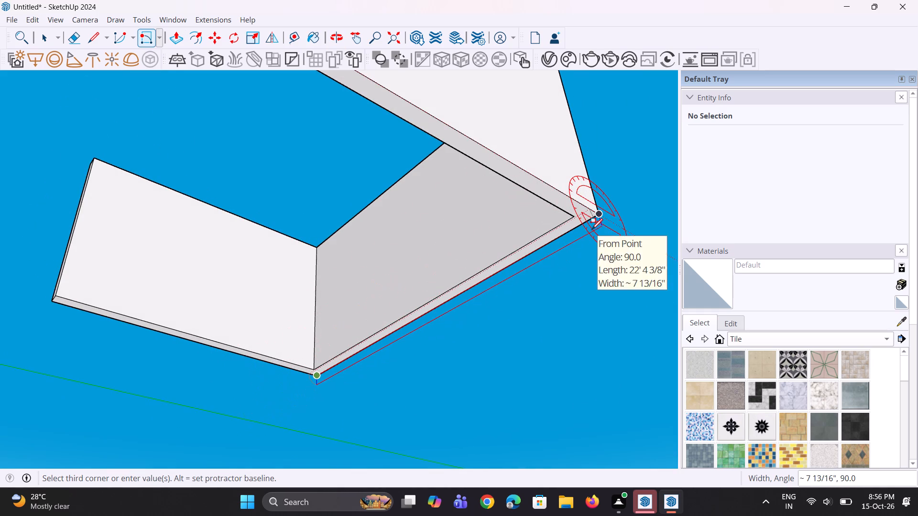
{"action": "type", "text": "6\""}
{"action": "key", "text": "Return"}
Push/Pull the lower 6" strip about 17' 7" to the front ends of the side walls to form the floor slab.
{"action": "middle_click_drag", "start_coordinate": [540, 302], "coordinate": [540, 336]}
{"action": "key", "text": "space"}
{"action": "scroll", "coordinate": [540, 291], "scroll_direction": "up", "scroll_amount": 2}
{"action": "key", "text": "space"}
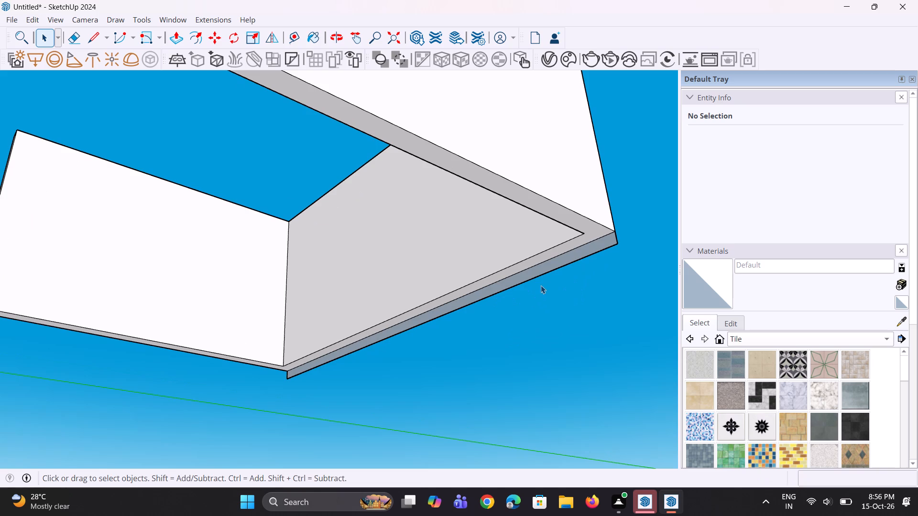
{"action": "key", "text": "p"}
{"action": "left_click", "coordinate": [552, 263]}
{"action": "scroll", "coordinate": [491, 270], "scroll_direction": "down", "scroll_amount": 11}
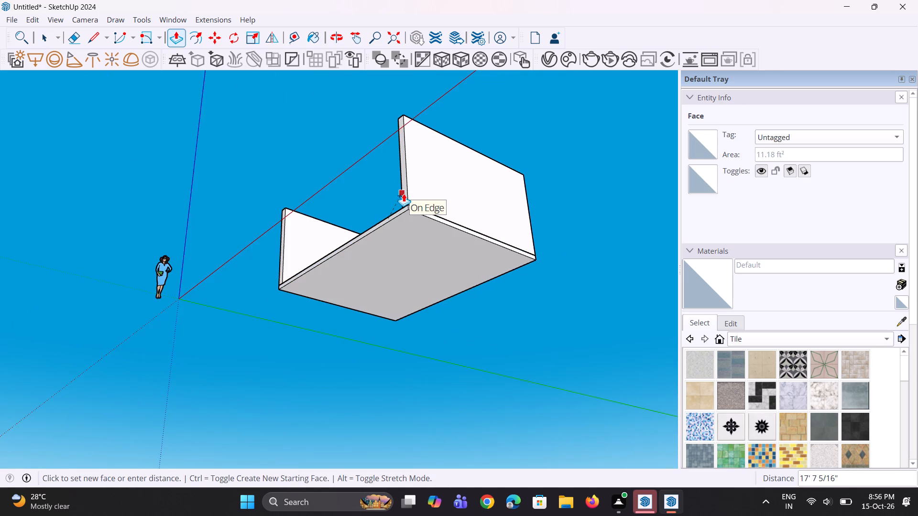
{"action": "left_click", "coordinate": [404, 193]}
Draw a vertical 6" high rotated rectangle upward from the full outer top edge of the back wall.
{"action": "middle_click_drag", "start_coordinate": [377, 291], "coordinate": [490, 411]}
{"action": "scroll", "coordinate": [317, 292], "scroll_direction": "down", "scroll_amount": 4}
{"action": "middle_click_drag", "start_coordinate": [326, 253], "coordinate": [398, 464]}
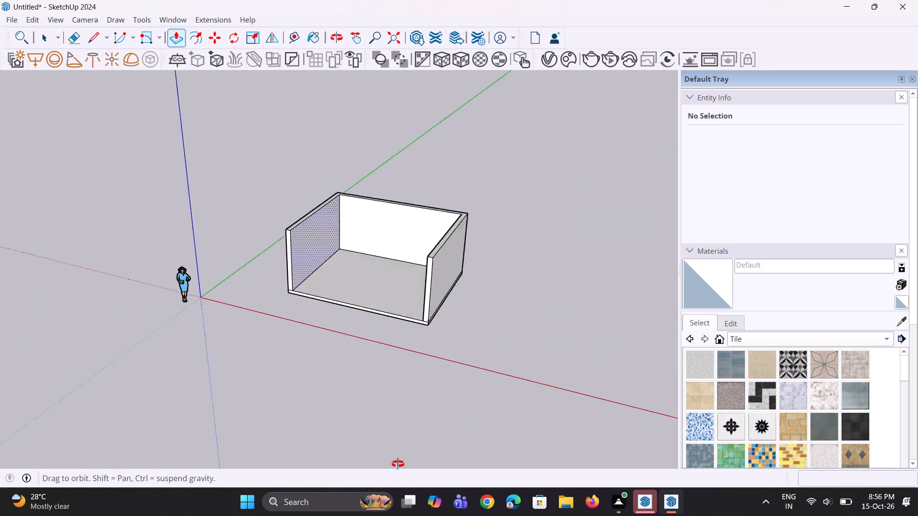
{"action": "middle_click_drag", "start_coordinate": [398, 464], "coordinate": [448, 438]}
{"action": "scroll", "coordinate": [452, 405], "scroll_direction": "down", "scroll_amount": 1}
{"action": "scroll", "coordinate": [407, 179], "scroll_direction": "up", "scroll_amount": 4}
{"action": "scroll", "coordinate": [358, 219], "scroll_direction": "up", "scroll_amount": 2}
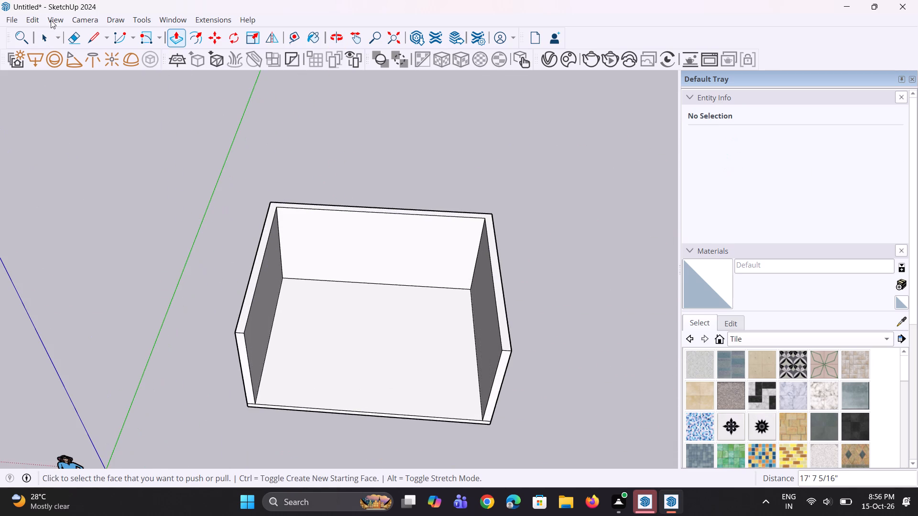
{"action": "left_click", "coordinate": [156, 41]}
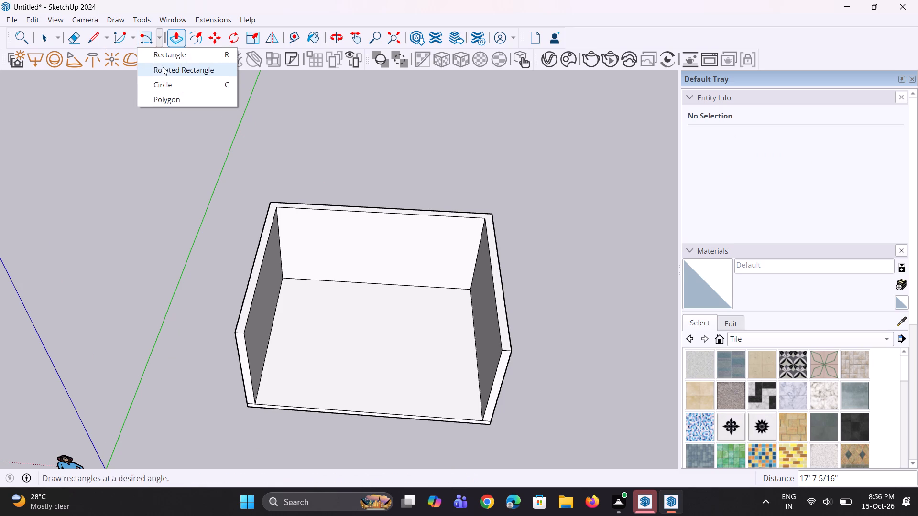
{"action": "left_click_drag", "start_coordinate": [163, 67], "coordinate": [160, 76]}
{"action": "scroll", "coordinate": [281, 168], "scroll_direction": "up", "scroll_amount": 3}
{"action": "left_click", "coordinate": [268, 212]}
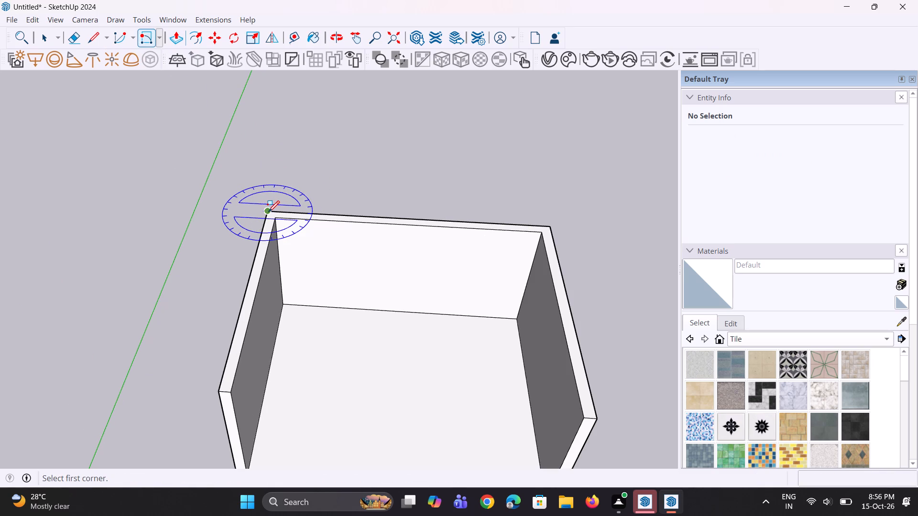
{"action": "left_click", "coordinate": [553, 225]}
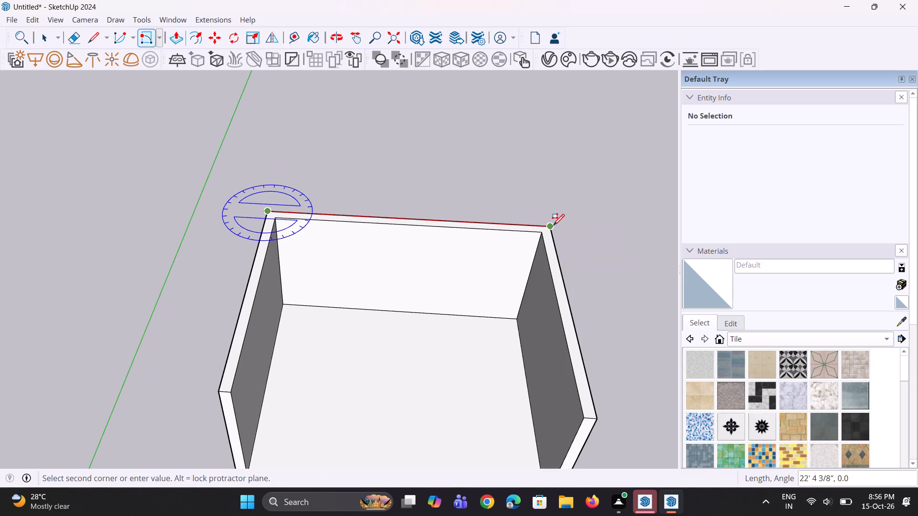
{"action": "middle_click_drag", "start_coordinate": [545, 209], "coordinate": [284, 199]}
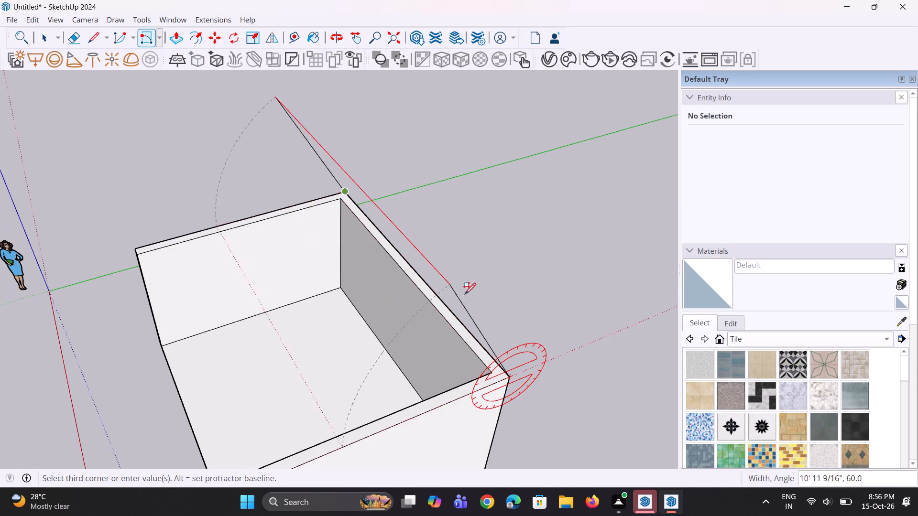
{"action": "scroll", "coordinate": [474, 307], "scroll_direction": "up", "scroll_amount": 2}
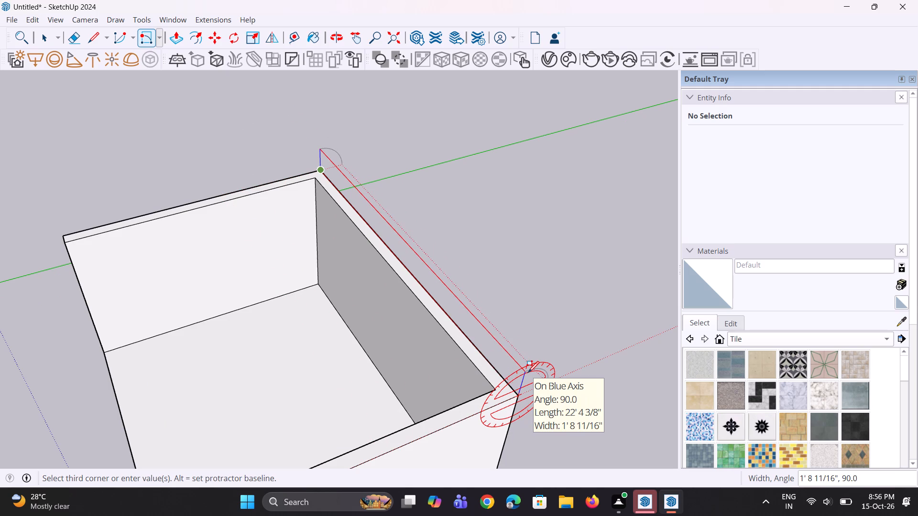
{"action": "type", "text": "6\""}
{"action": "key", "text": "Return"}
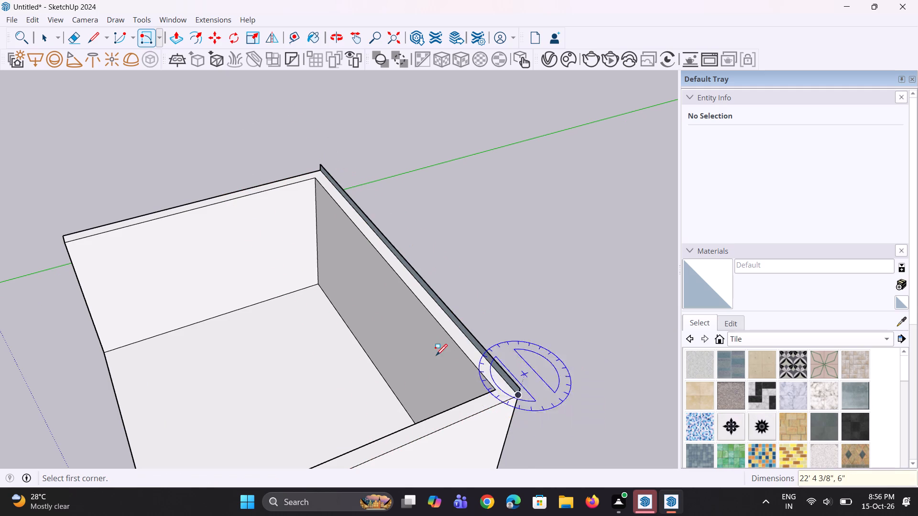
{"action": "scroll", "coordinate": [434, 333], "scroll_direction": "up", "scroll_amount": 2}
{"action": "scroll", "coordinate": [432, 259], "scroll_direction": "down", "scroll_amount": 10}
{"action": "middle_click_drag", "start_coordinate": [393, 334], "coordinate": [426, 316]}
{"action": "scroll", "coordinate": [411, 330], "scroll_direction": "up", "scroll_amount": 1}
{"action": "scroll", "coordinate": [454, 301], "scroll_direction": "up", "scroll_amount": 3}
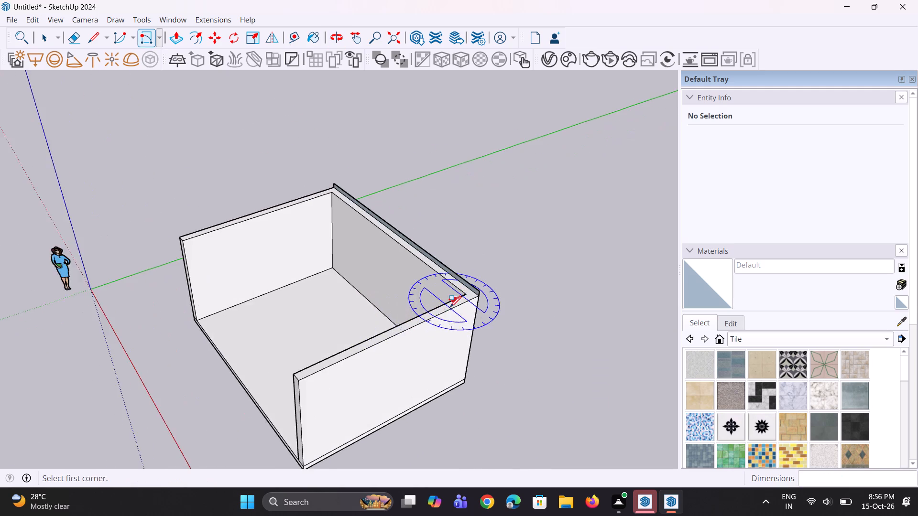
Push/Pull the 6" strip above the back wall about 17' 7" to the front ends of the side walls to form the ceiling slab.
{"action": "scroll", "coordinate": [449, 307], "scroll_direction": "up", "scroll_amount": 3}
{"action": "key", "text": "p"}
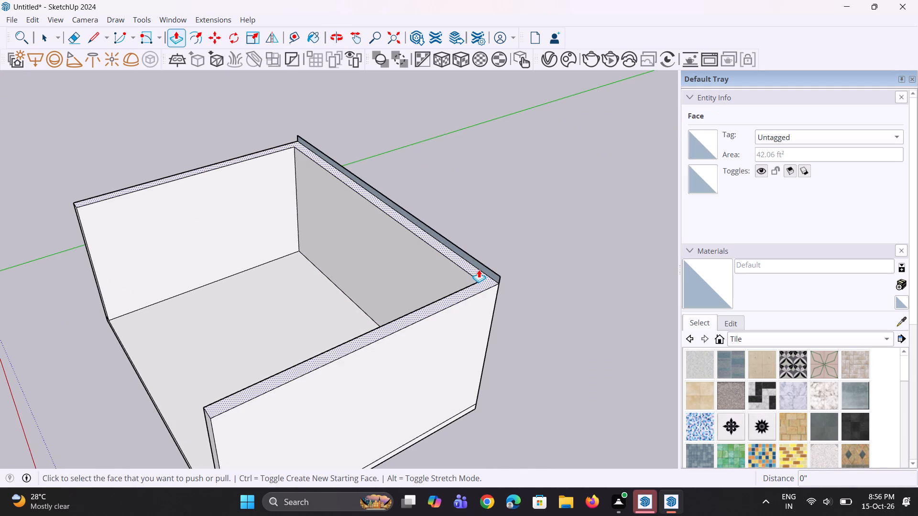
{"action": "left_click", "coordinate": [487, 269]}
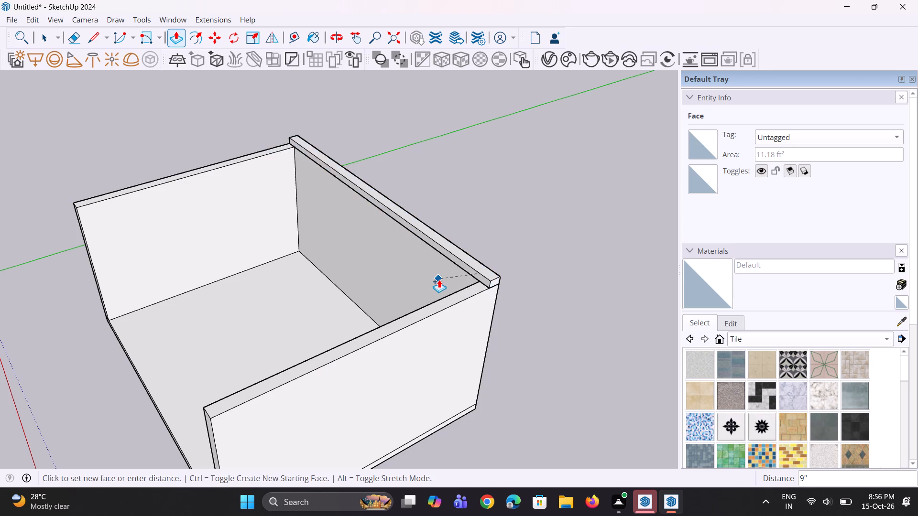
{"action": "scroll", "coordinate": [439, 279], "scroll_direction": "down", "scroll_amount": 3}
{"action": "left_click", "coordinate": [283, 389]}
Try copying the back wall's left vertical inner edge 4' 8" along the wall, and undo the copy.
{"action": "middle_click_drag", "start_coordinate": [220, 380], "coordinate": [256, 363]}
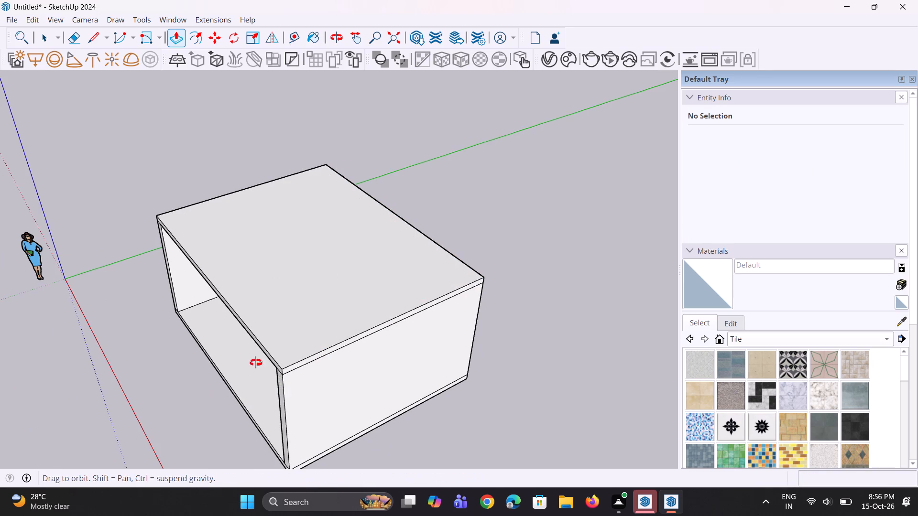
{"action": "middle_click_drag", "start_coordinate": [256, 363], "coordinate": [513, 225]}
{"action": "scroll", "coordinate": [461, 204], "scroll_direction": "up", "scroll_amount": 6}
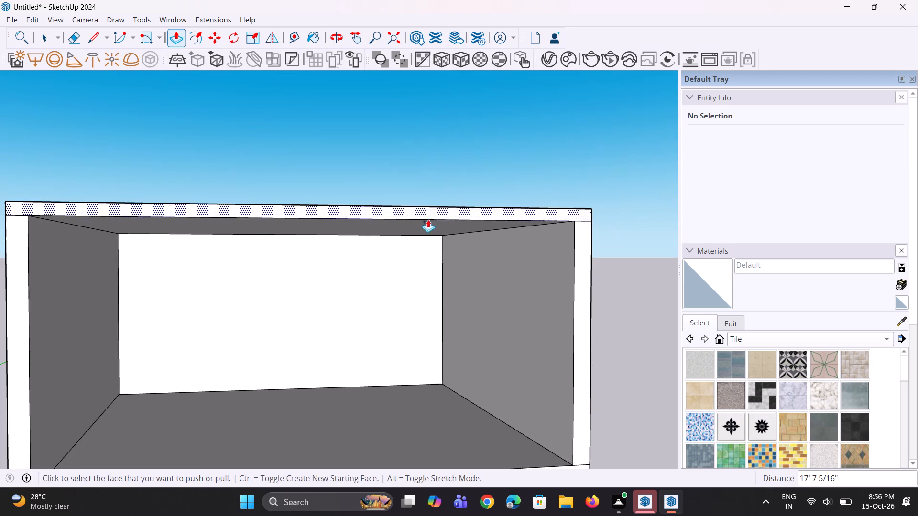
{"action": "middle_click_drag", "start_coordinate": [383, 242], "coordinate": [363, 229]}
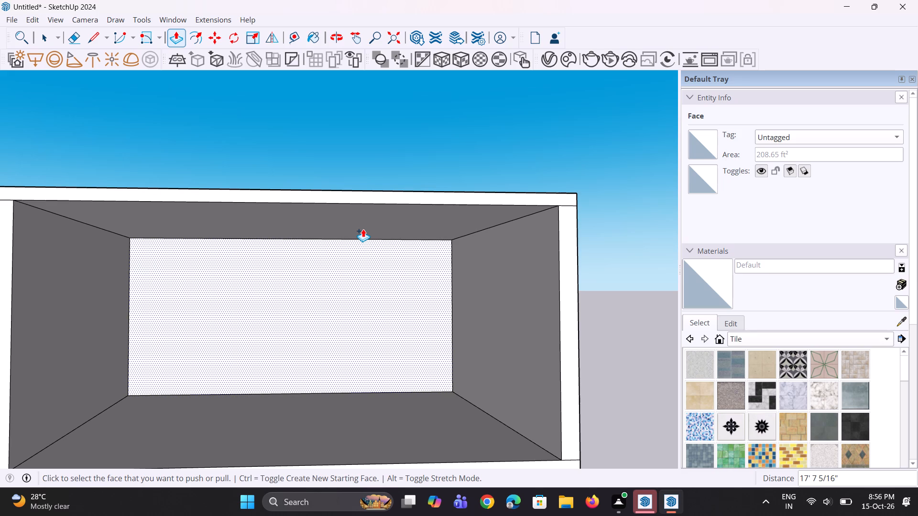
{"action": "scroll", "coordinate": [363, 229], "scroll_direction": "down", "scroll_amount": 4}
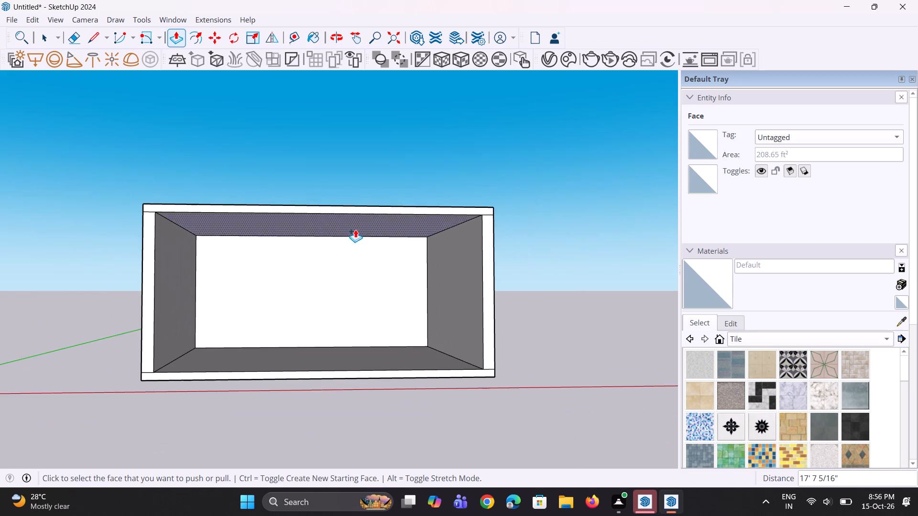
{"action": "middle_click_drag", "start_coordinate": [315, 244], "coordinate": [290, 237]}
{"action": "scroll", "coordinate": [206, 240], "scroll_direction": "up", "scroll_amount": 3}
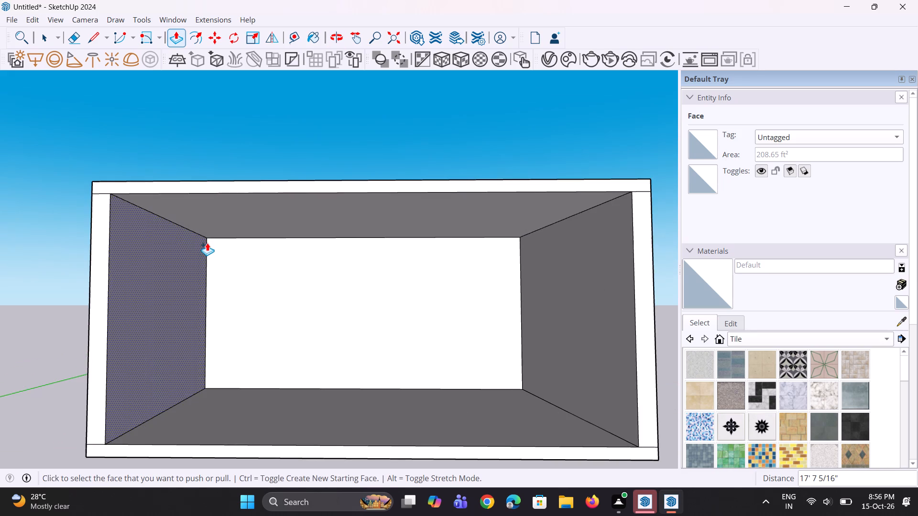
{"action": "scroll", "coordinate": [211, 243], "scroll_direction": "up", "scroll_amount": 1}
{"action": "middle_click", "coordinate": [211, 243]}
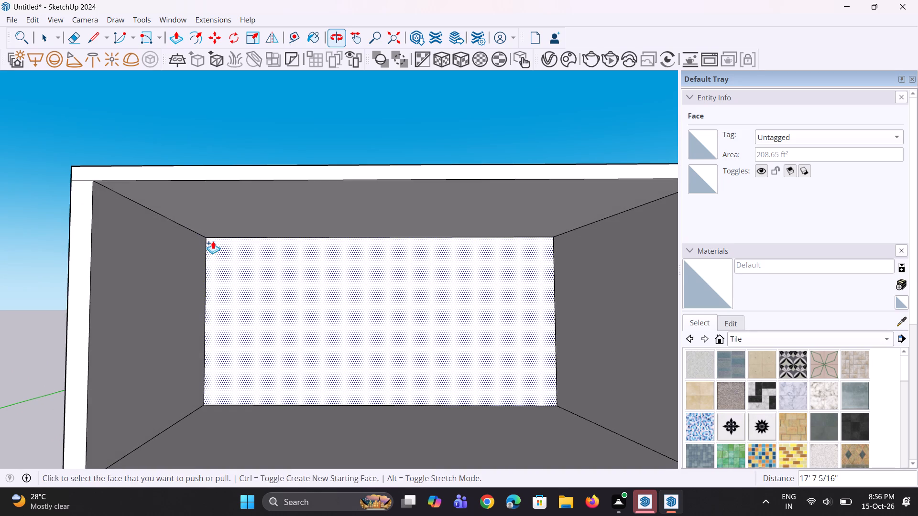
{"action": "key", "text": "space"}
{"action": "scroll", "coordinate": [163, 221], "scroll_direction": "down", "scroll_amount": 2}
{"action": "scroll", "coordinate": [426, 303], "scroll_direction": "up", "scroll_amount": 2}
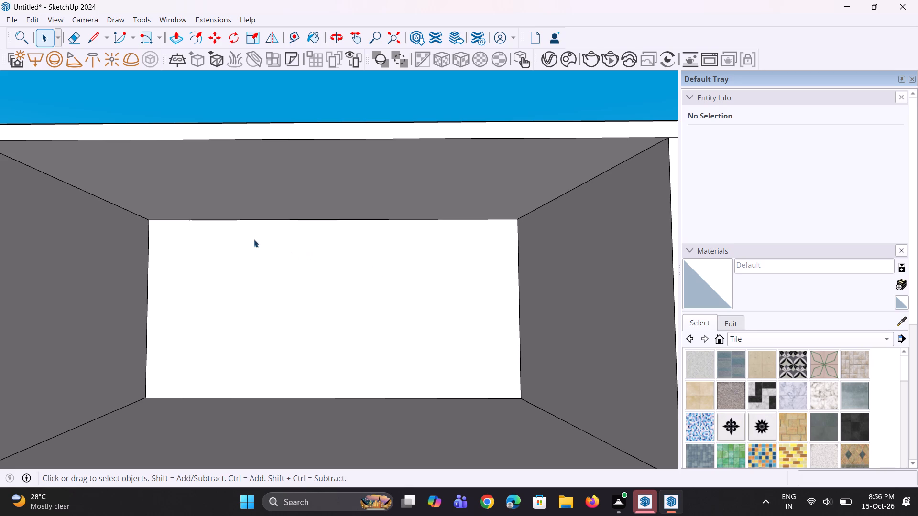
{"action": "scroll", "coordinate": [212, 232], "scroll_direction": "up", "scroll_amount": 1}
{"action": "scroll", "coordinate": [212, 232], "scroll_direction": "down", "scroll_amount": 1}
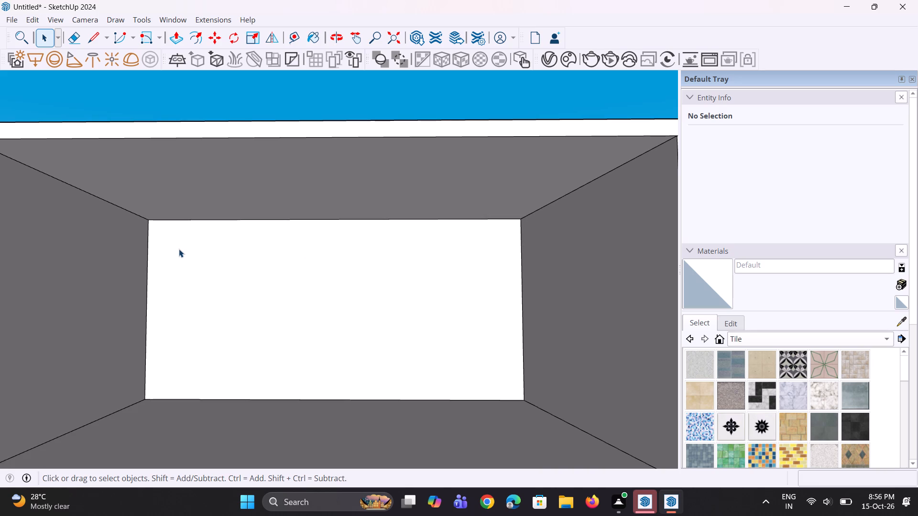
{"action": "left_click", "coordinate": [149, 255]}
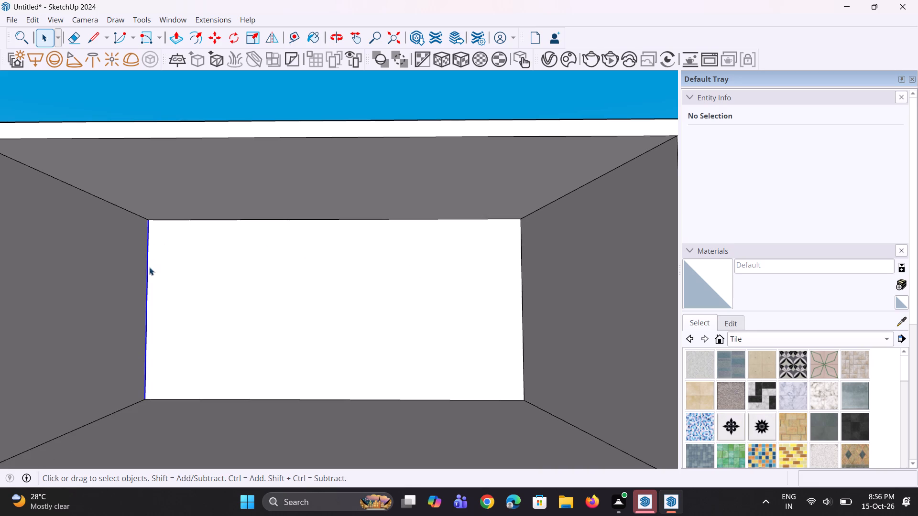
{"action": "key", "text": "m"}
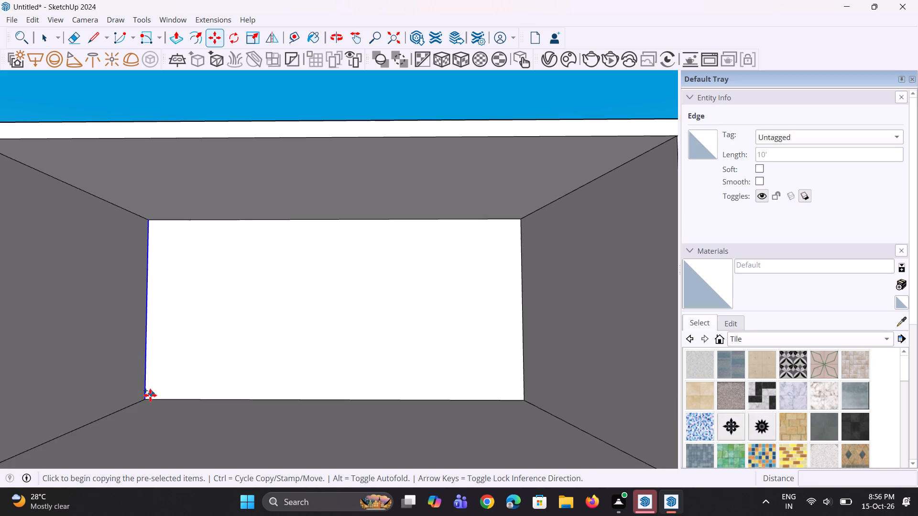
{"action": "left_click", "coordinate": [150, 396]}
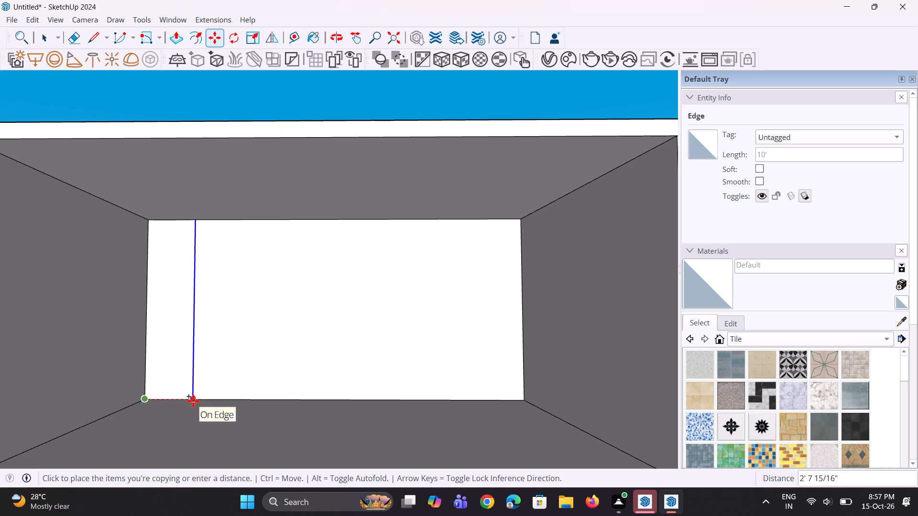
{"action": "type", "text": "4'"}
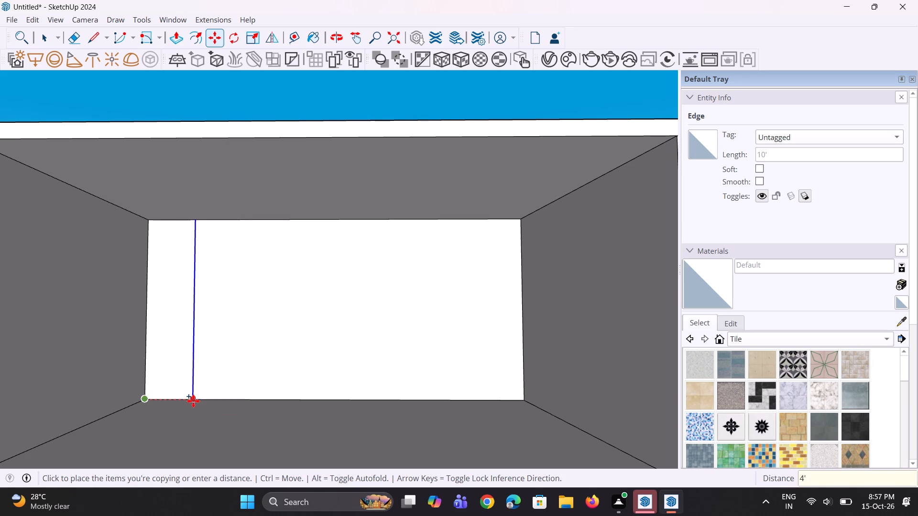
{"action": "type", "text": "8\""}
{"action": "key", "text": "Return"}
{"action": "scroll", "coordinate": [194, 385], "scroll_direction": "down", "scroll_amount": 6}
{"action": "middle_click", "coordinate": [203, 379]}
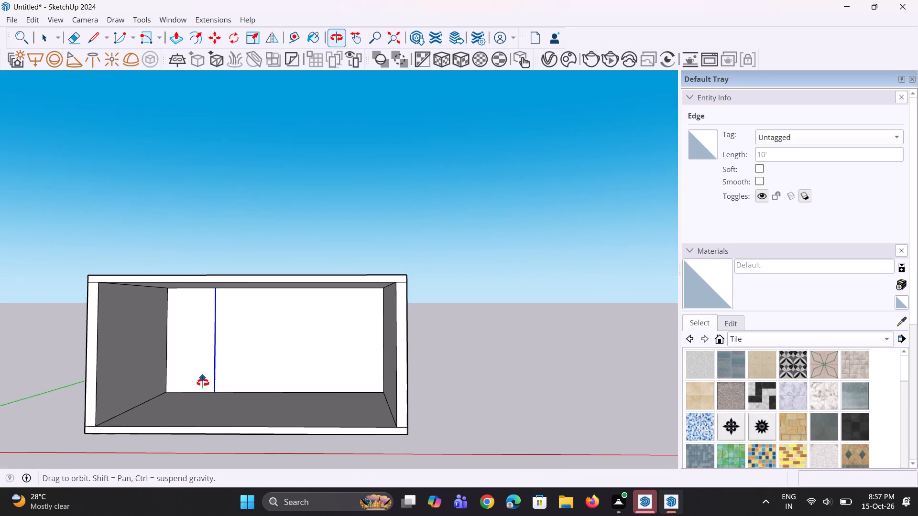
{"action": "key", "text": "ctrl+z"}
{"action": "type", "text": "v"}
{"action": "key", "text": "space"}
Copy the back wall's left vertical inner edge 3' 6" along the wall.
{"action": "scroll", "coordinate": [173, 356], "scroll_direction": "up", "scroll_amount": 3}
{"action": "key", "text": "space"}
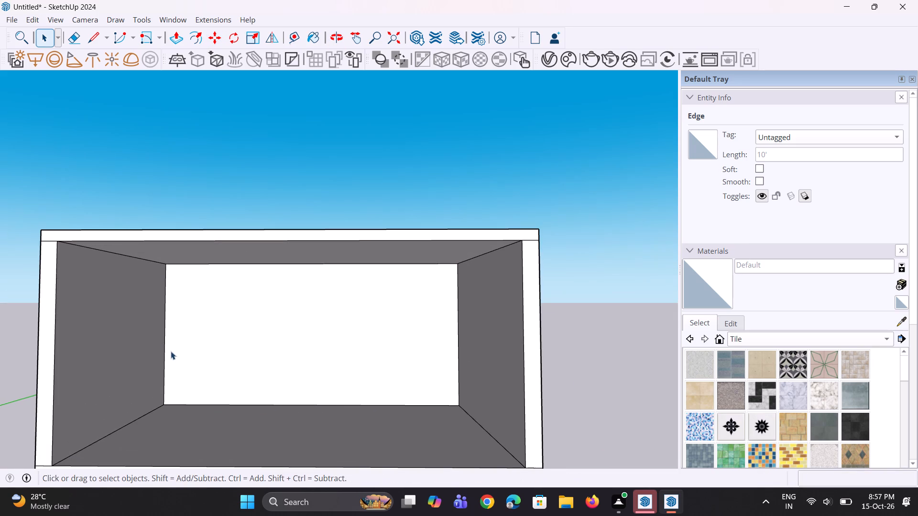
{"action": "left_click", "coordinate": [164, 344]}
{"action": "scroll", "coordinate": [153, 395], "scroll_direction": "up", "scroll_amount": 3}
{"action": "key", "text": "m"}
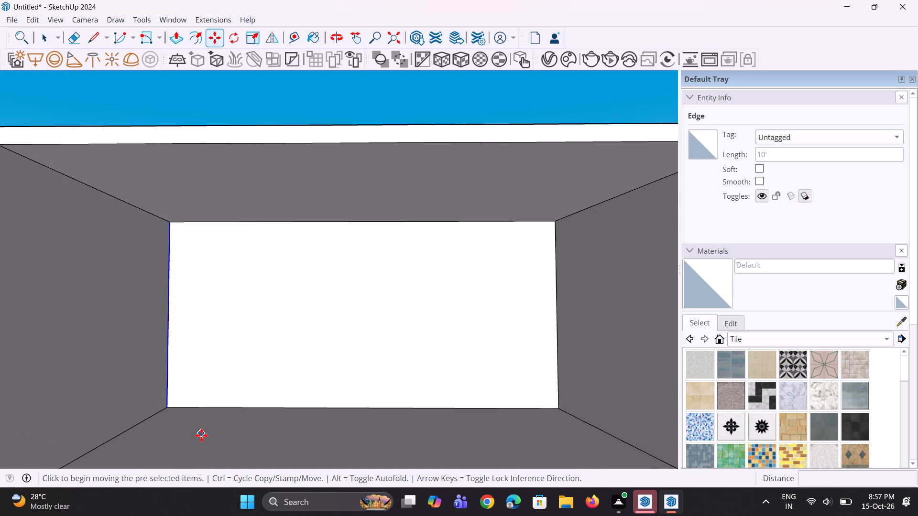
{"action": "left_click", "coordinate": [174, 409]}
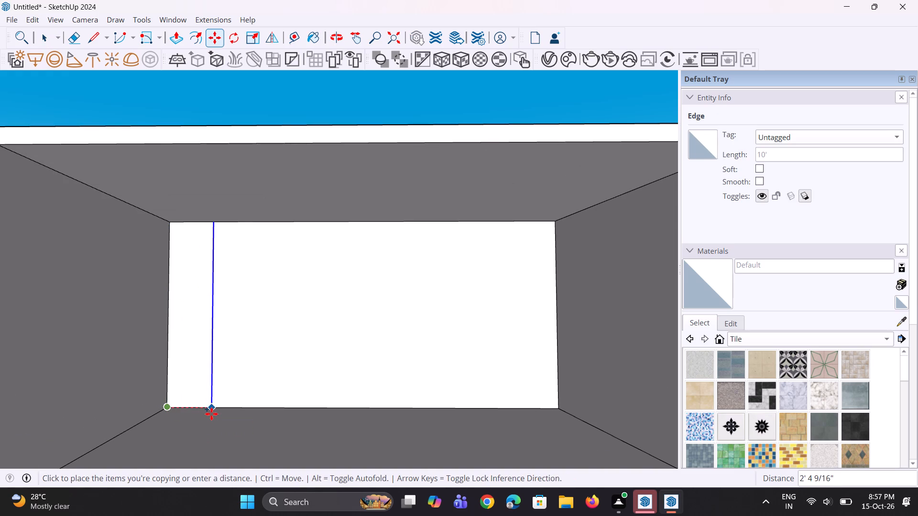
{"action": "key", "text": "3"}
{"action": "type", "text": "'6"}
{"action": "key", "text": "shift+quotedbl"}
{"action": "key", "text": "Return"}
{"action": "middle_click_drag", "start_coordinate": [226, 407], "coordinate": [225, 389]}
{"action": "key", "text": "space"}
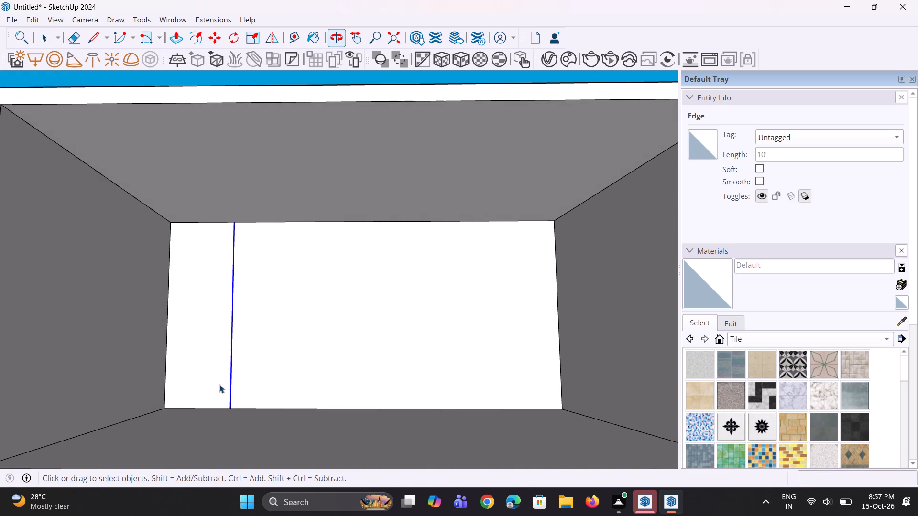
Copy the back wall's left vertical inner edge 6" along the wall to divide off a narrow corner strip.
{"action": "key", "text": "space"}
{"action": "left_click", "coordinate": [165, 386]}
{"action": "middle_click_drag", "start_coordinate": [165, 386], "coordinate": [167, 414]}
{"action": "scroll", "coordinate": [167, 414], "scroll_direction": "up", "scroll_amount": 6}
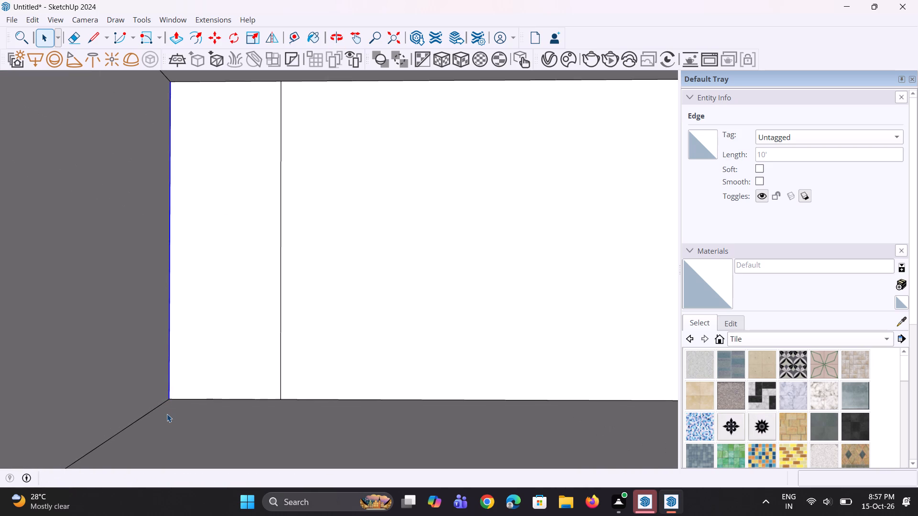
{"action": "key", "text": "m"}
{"action": "key", "text": "6"}
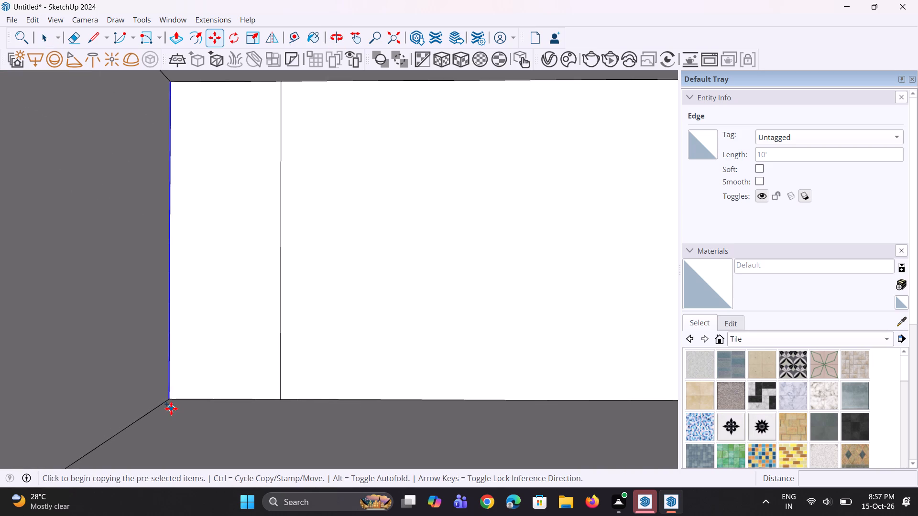
{"action": "key", "text": "shift+quotedbl"}
{"action": "key", "text": "Return"}
{"action": "key", "text": "space"}
{"action": "key", "text": "m"}
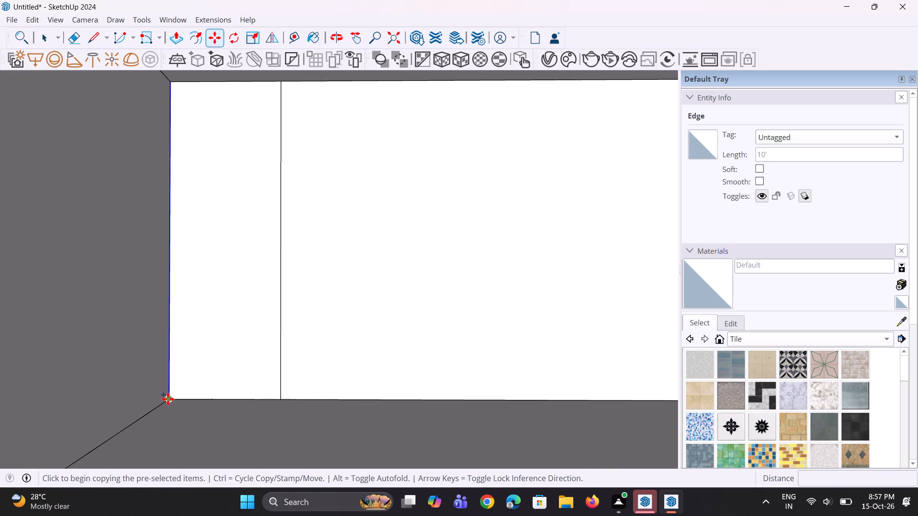
{"action": "left_click", "coordinate": [168, 399]}
{"action": "type", "text": "6\""}
{"action": "key", "text": "Return"}
{"action": "scroll", "coordinate": [181, 386], "scroll_direction": "down", "scroll_amount": 5}
{"action": "middle_click_drag", "start_coordinate": [184, 384], "coordinate": [193, 384]}
{"action": "key", "text": "space"}
{"action": "key", "text": "space"}
Copy the vertical line 3' 6" from the left corner further along the back wall by the corner strip's width.
{"action": "scroll", "coordinate": [239, 376], "scroll_direction": "up", "scroll_amount": 2}
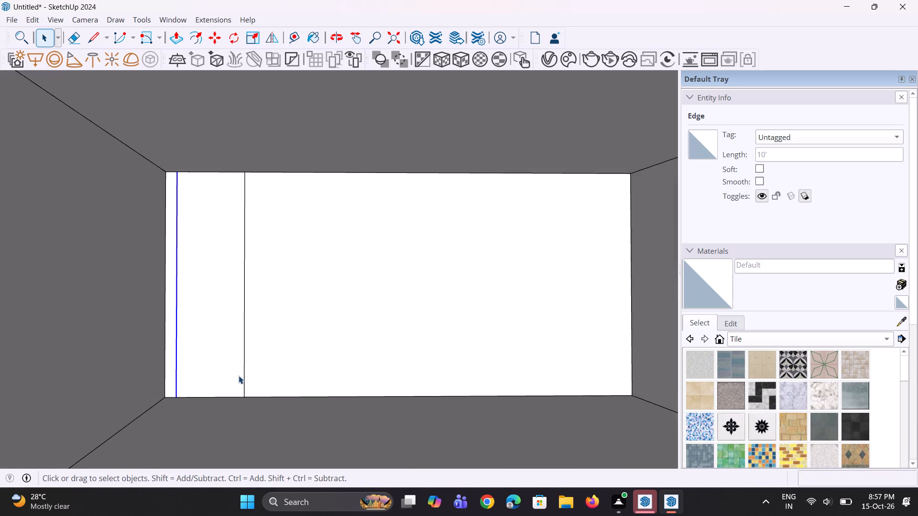
{"action": "left_click", "coordinate": [246, 379]}
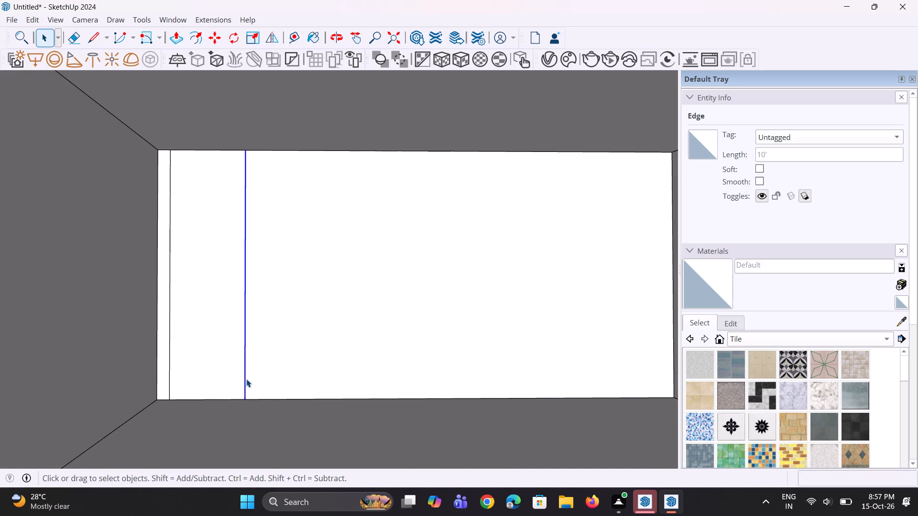
{"action": "scroll", "coordinate": [215, 372], "scroll_direction": "down", "scroll_amount": 5}
{"action": "key", "text": "m"}
{"action": "scroll", "coordinate": [222, 383], "scroll_direction": "up", "scroll_amount": 4}
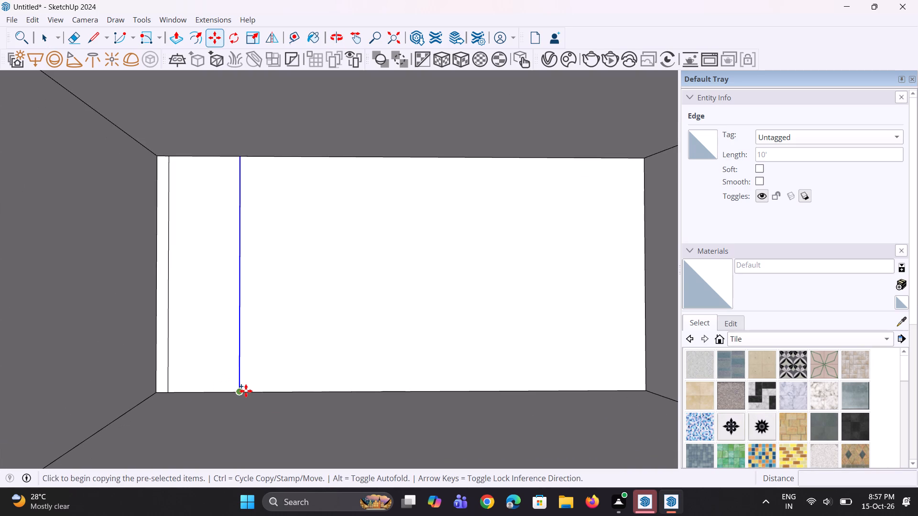
{"action": "left_click", "coordinate": [246, 391]}
{"action": "left_click", "coordinate": [251, 394]}
{"action": "scroll", "coordinate": [235, 371], "scroll_direction": "down", "scroll_amount": 4}
{"action": "middle_click_drag", "start_coordinate": [235, 371], "coordinate": [219, 373]}
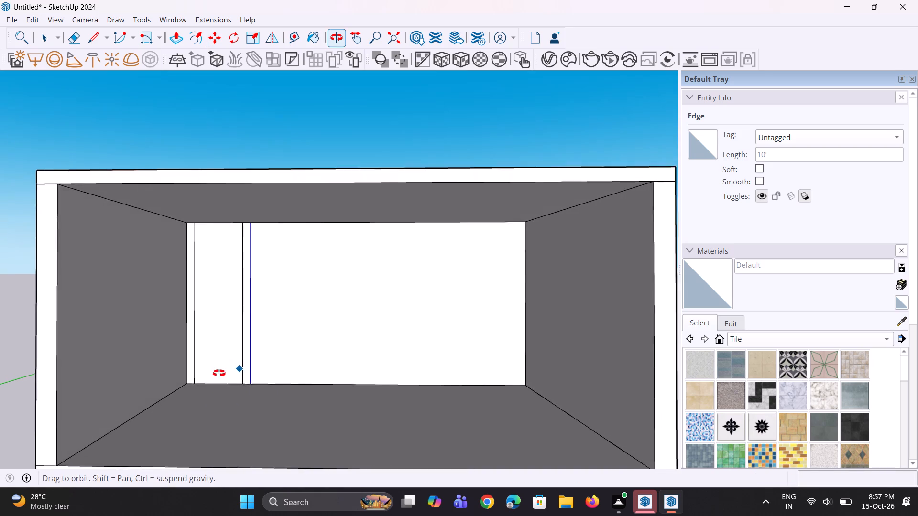
{"action": "middle_click_drag", "start_coordinate": [219, 373], "coordinate": [218, 374]}
{"action": "key", "text": "space"}
{"action": "key", "text": "space"}
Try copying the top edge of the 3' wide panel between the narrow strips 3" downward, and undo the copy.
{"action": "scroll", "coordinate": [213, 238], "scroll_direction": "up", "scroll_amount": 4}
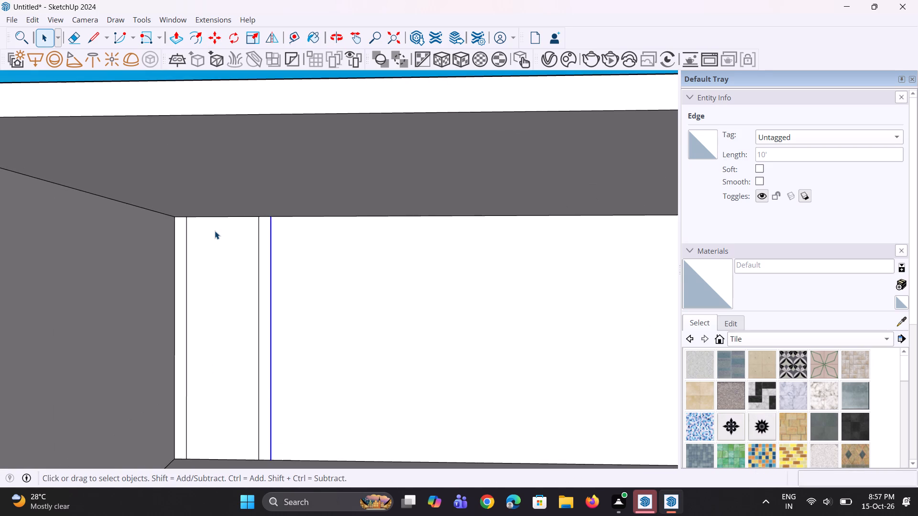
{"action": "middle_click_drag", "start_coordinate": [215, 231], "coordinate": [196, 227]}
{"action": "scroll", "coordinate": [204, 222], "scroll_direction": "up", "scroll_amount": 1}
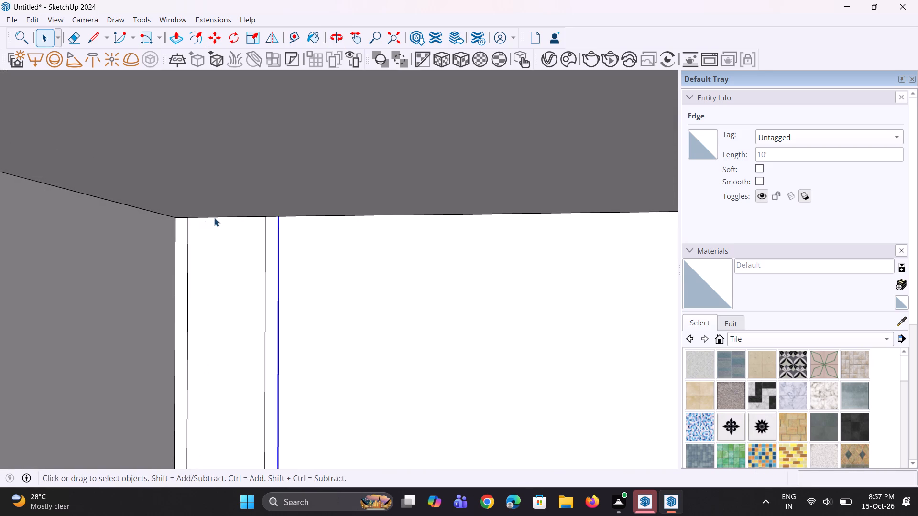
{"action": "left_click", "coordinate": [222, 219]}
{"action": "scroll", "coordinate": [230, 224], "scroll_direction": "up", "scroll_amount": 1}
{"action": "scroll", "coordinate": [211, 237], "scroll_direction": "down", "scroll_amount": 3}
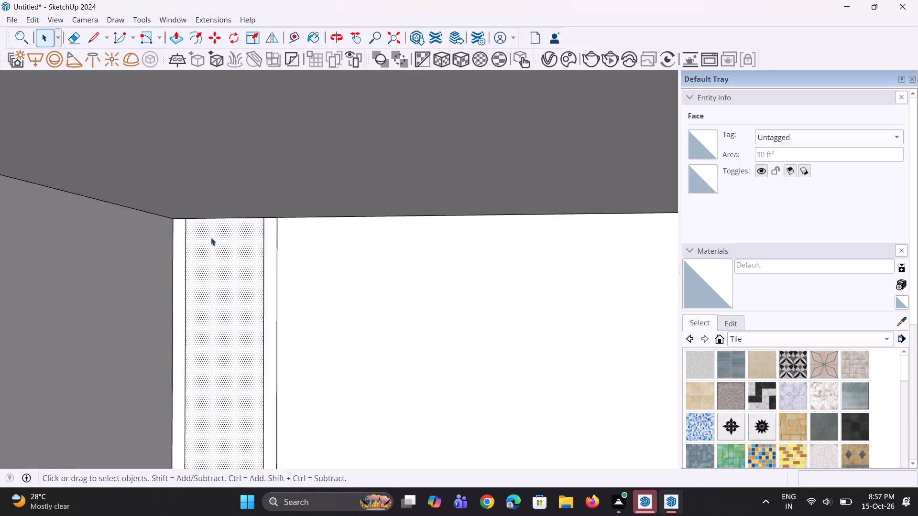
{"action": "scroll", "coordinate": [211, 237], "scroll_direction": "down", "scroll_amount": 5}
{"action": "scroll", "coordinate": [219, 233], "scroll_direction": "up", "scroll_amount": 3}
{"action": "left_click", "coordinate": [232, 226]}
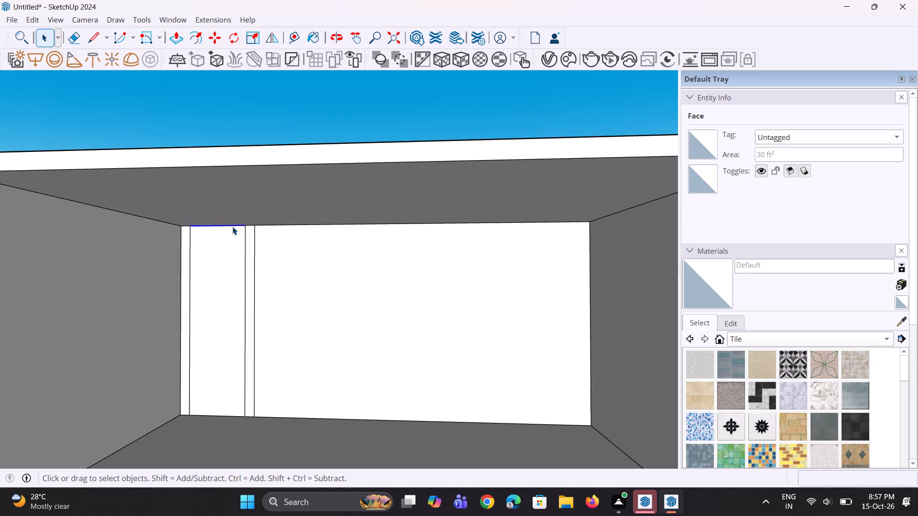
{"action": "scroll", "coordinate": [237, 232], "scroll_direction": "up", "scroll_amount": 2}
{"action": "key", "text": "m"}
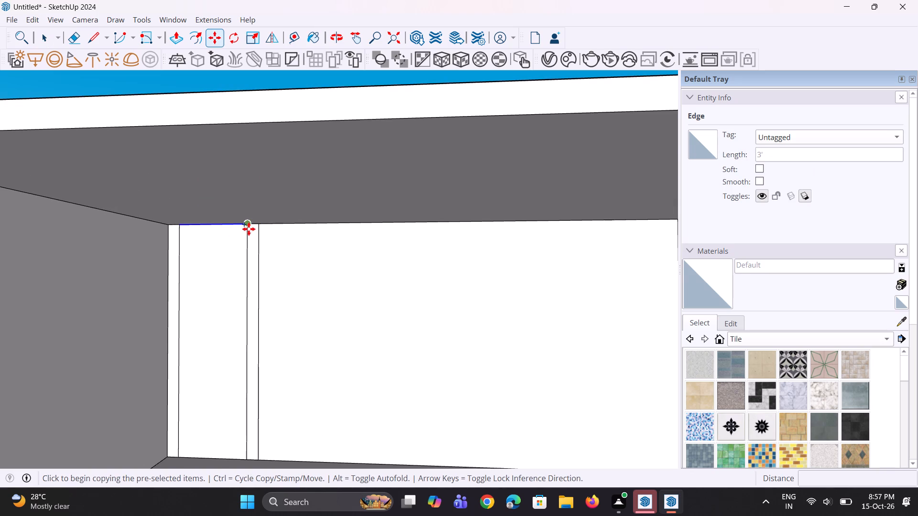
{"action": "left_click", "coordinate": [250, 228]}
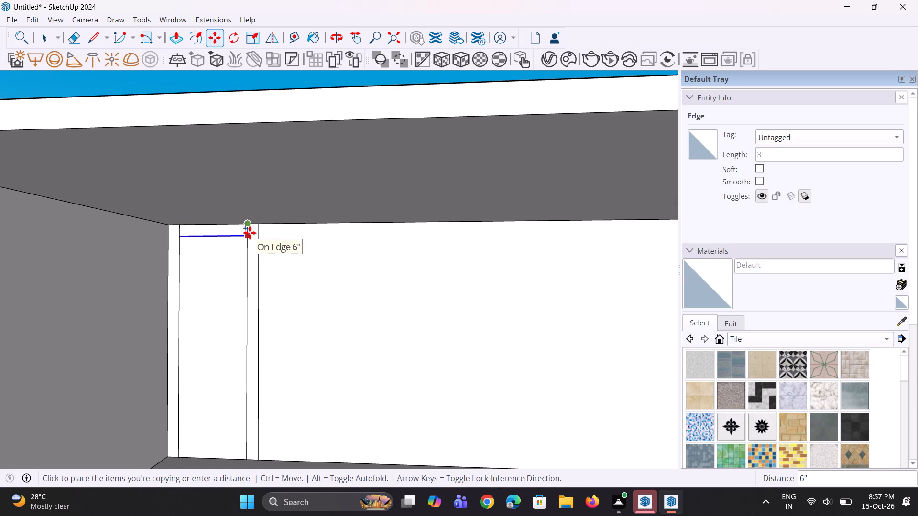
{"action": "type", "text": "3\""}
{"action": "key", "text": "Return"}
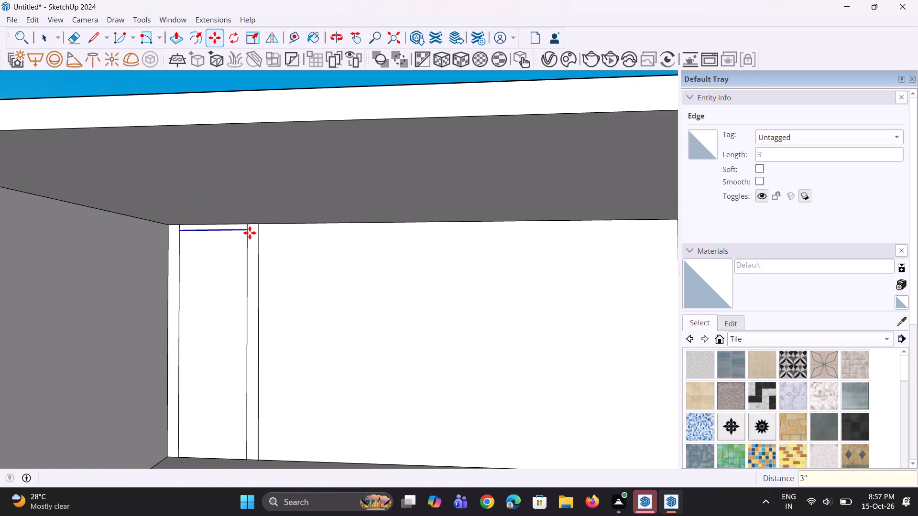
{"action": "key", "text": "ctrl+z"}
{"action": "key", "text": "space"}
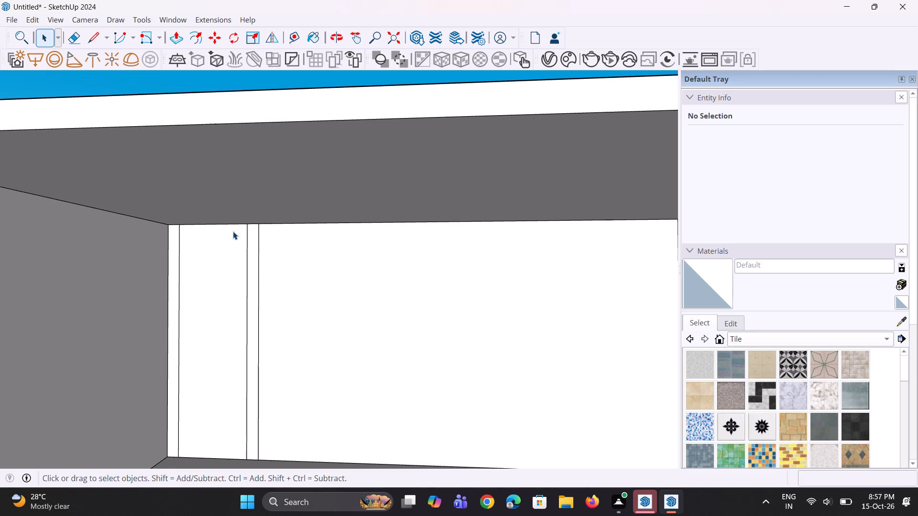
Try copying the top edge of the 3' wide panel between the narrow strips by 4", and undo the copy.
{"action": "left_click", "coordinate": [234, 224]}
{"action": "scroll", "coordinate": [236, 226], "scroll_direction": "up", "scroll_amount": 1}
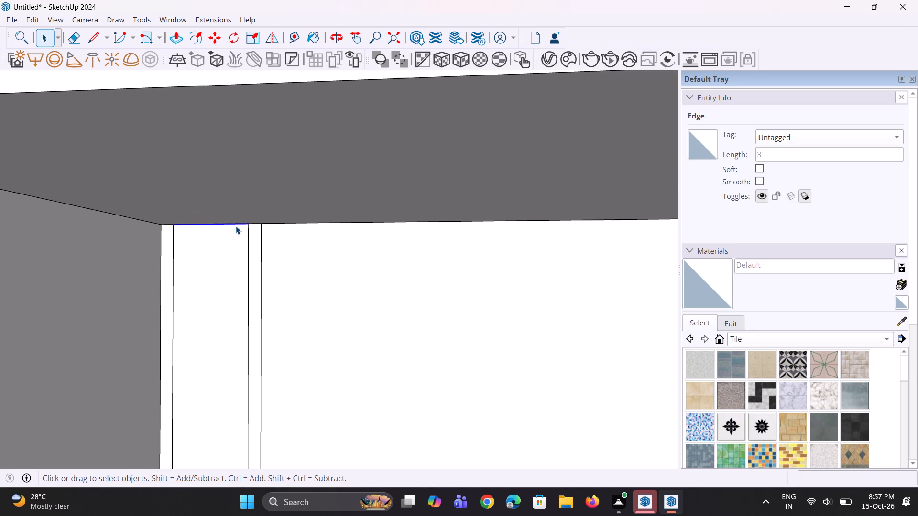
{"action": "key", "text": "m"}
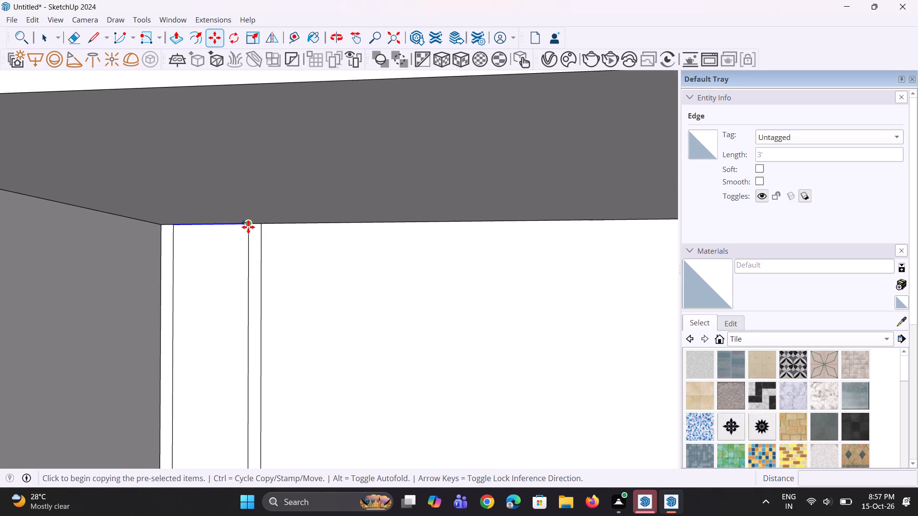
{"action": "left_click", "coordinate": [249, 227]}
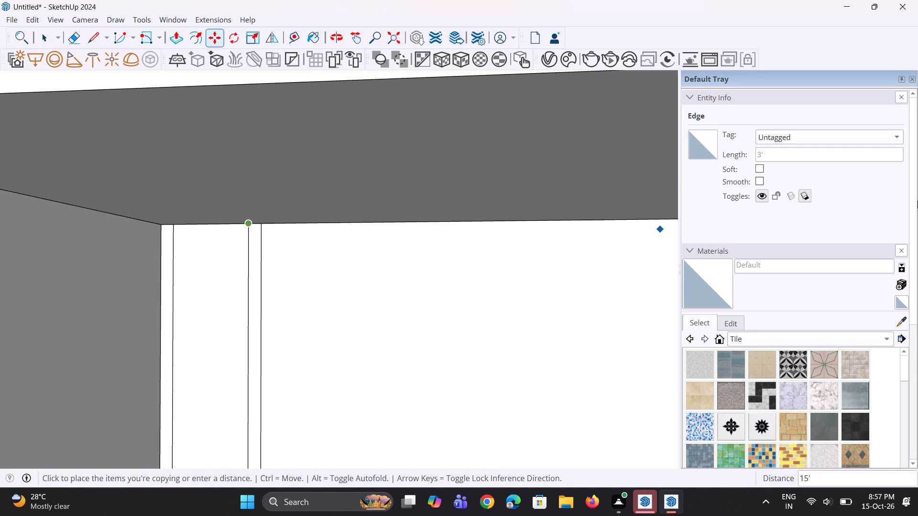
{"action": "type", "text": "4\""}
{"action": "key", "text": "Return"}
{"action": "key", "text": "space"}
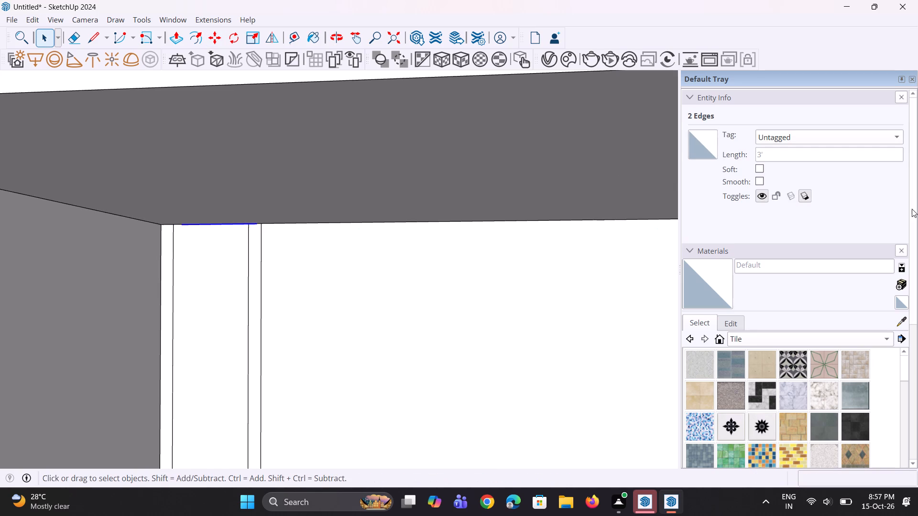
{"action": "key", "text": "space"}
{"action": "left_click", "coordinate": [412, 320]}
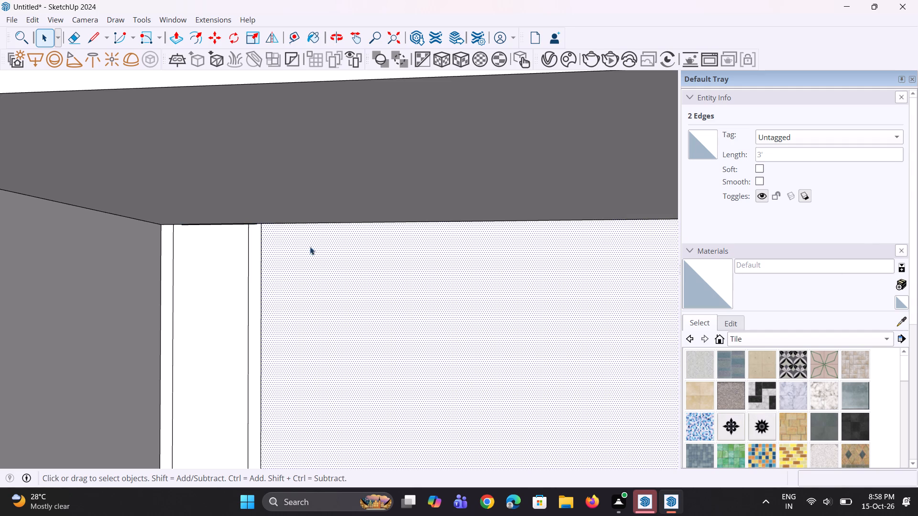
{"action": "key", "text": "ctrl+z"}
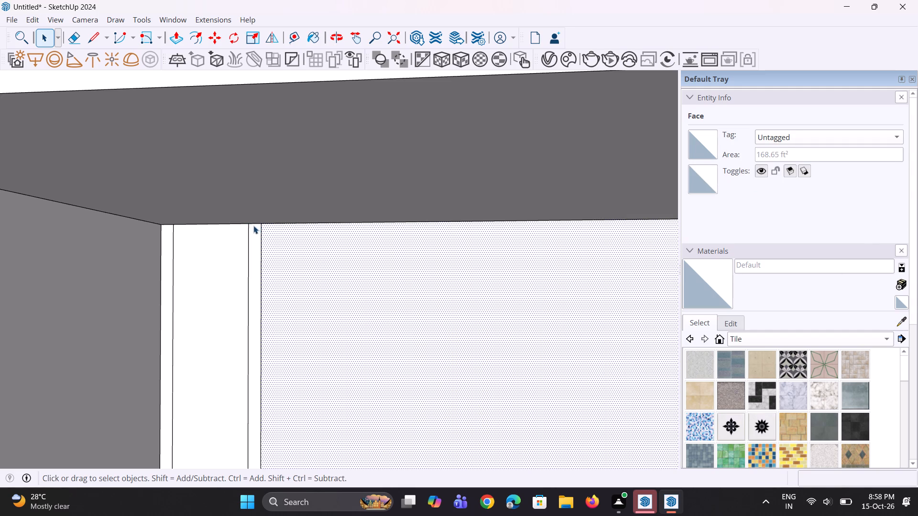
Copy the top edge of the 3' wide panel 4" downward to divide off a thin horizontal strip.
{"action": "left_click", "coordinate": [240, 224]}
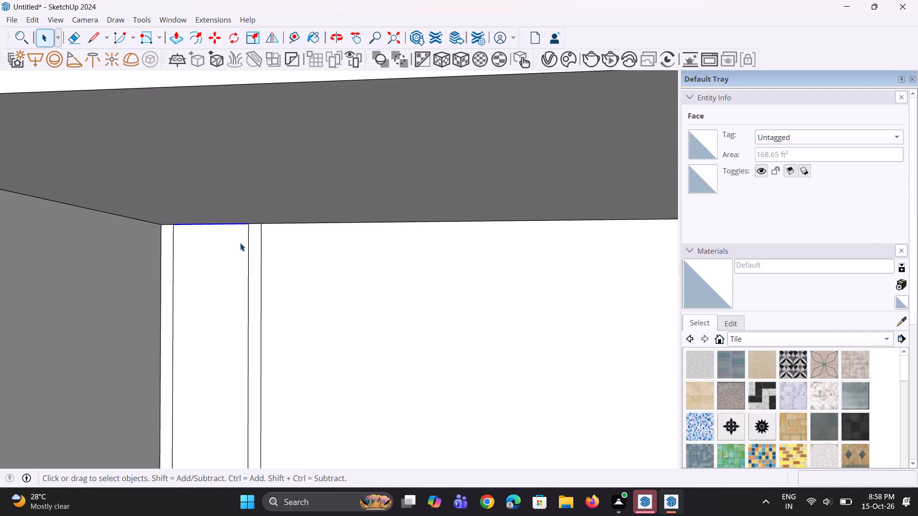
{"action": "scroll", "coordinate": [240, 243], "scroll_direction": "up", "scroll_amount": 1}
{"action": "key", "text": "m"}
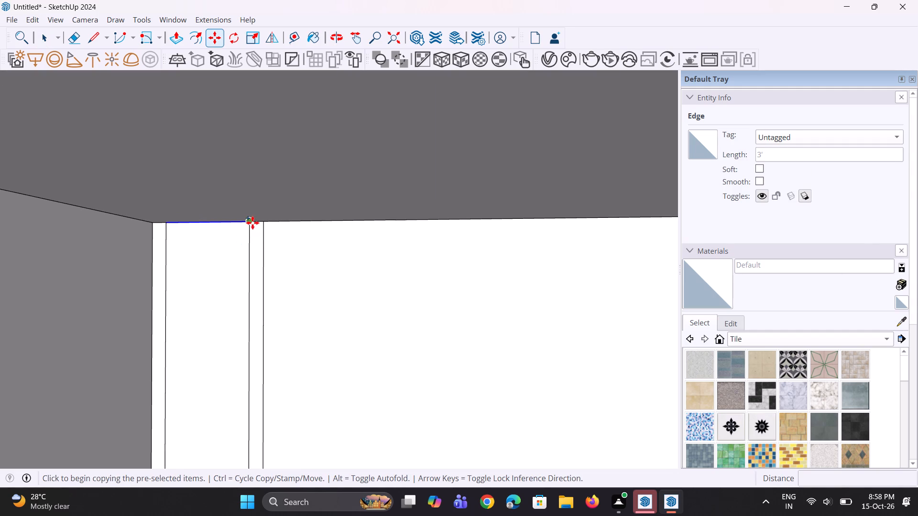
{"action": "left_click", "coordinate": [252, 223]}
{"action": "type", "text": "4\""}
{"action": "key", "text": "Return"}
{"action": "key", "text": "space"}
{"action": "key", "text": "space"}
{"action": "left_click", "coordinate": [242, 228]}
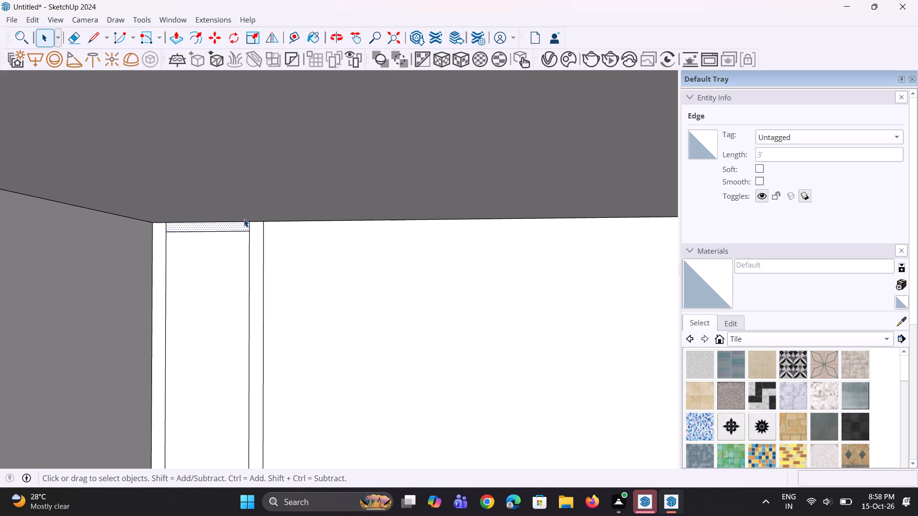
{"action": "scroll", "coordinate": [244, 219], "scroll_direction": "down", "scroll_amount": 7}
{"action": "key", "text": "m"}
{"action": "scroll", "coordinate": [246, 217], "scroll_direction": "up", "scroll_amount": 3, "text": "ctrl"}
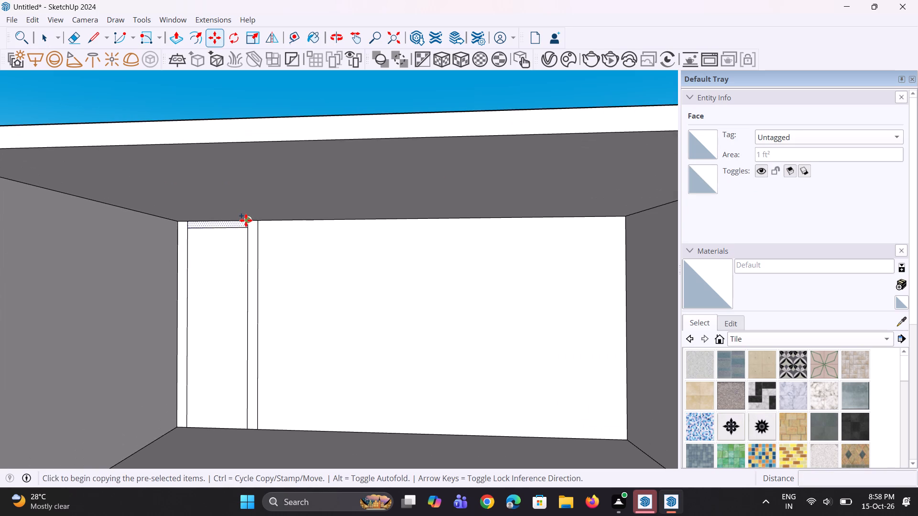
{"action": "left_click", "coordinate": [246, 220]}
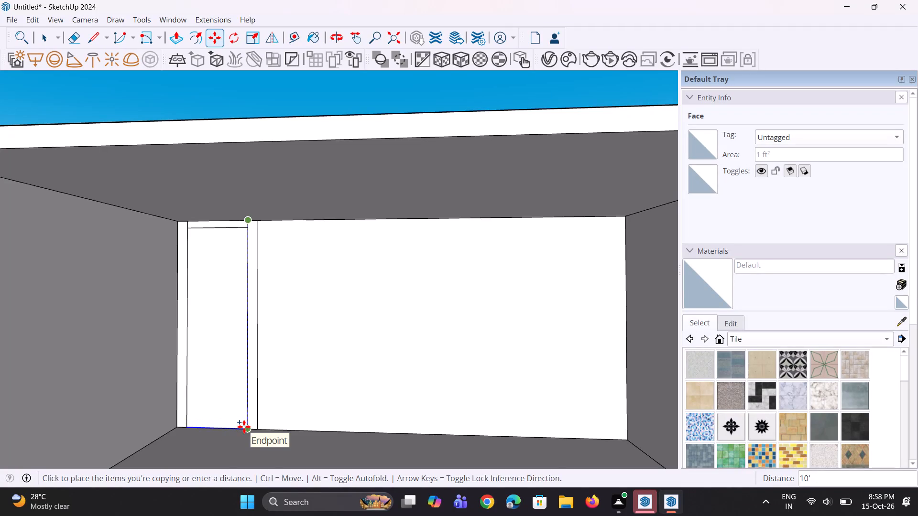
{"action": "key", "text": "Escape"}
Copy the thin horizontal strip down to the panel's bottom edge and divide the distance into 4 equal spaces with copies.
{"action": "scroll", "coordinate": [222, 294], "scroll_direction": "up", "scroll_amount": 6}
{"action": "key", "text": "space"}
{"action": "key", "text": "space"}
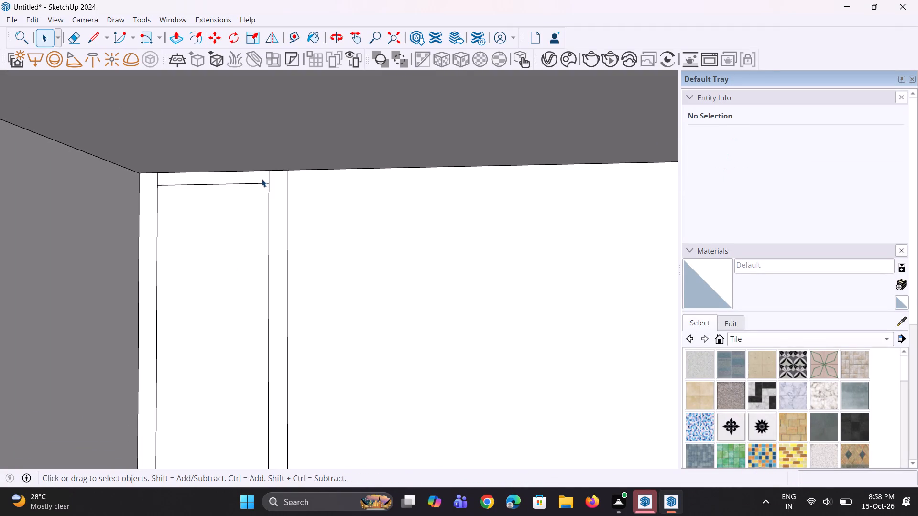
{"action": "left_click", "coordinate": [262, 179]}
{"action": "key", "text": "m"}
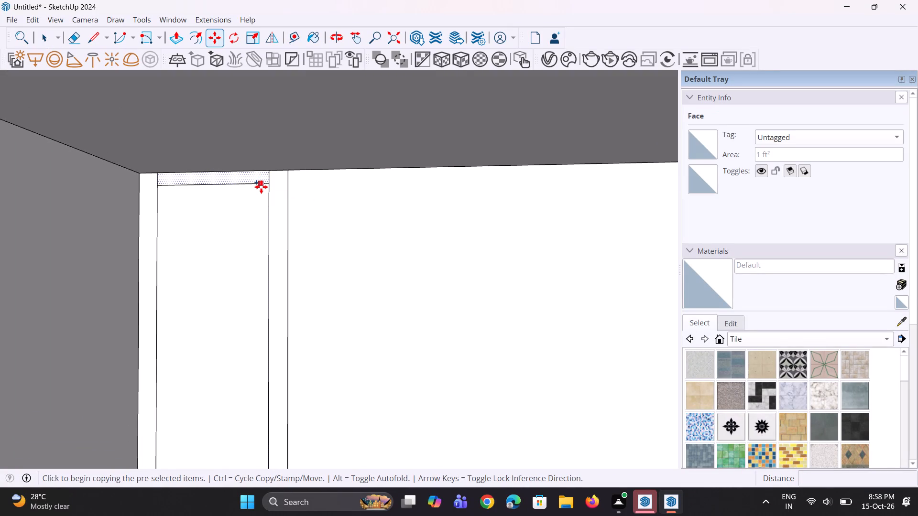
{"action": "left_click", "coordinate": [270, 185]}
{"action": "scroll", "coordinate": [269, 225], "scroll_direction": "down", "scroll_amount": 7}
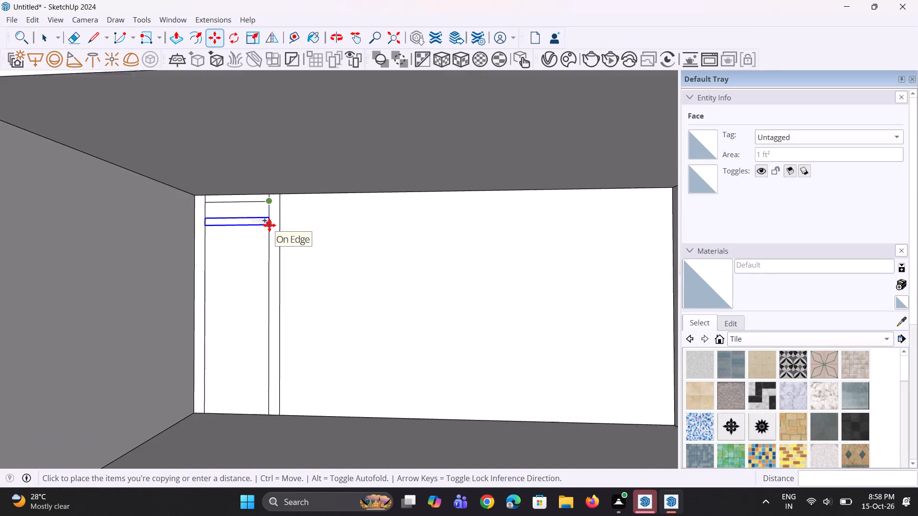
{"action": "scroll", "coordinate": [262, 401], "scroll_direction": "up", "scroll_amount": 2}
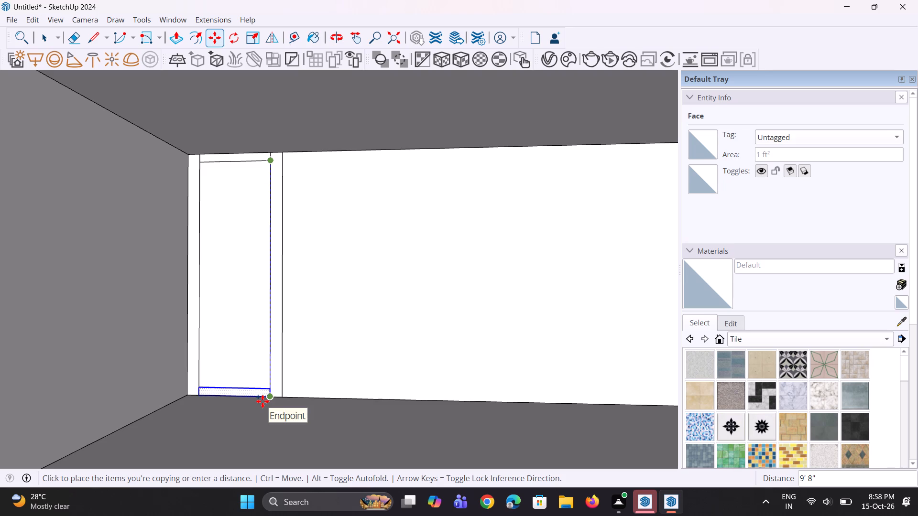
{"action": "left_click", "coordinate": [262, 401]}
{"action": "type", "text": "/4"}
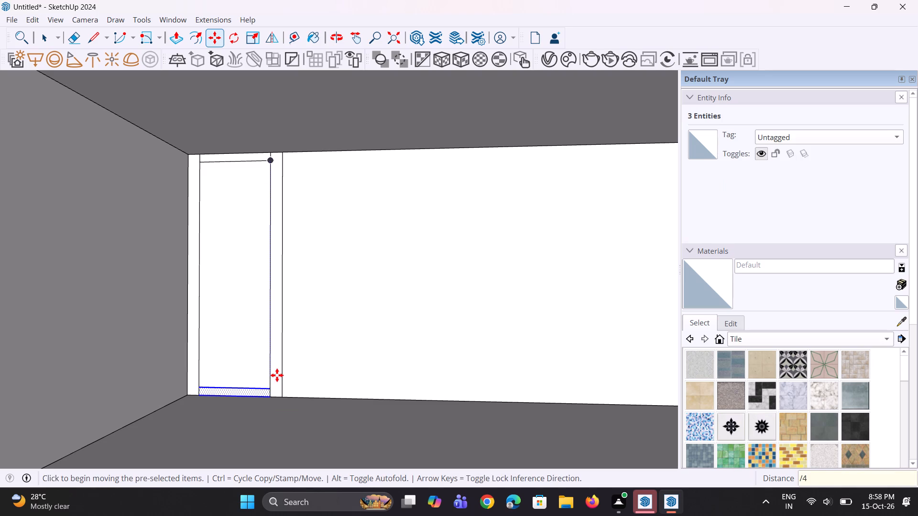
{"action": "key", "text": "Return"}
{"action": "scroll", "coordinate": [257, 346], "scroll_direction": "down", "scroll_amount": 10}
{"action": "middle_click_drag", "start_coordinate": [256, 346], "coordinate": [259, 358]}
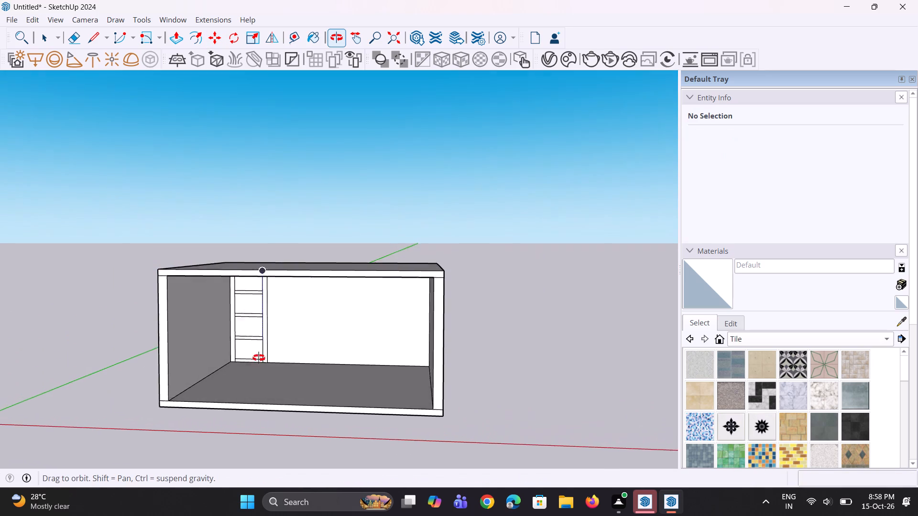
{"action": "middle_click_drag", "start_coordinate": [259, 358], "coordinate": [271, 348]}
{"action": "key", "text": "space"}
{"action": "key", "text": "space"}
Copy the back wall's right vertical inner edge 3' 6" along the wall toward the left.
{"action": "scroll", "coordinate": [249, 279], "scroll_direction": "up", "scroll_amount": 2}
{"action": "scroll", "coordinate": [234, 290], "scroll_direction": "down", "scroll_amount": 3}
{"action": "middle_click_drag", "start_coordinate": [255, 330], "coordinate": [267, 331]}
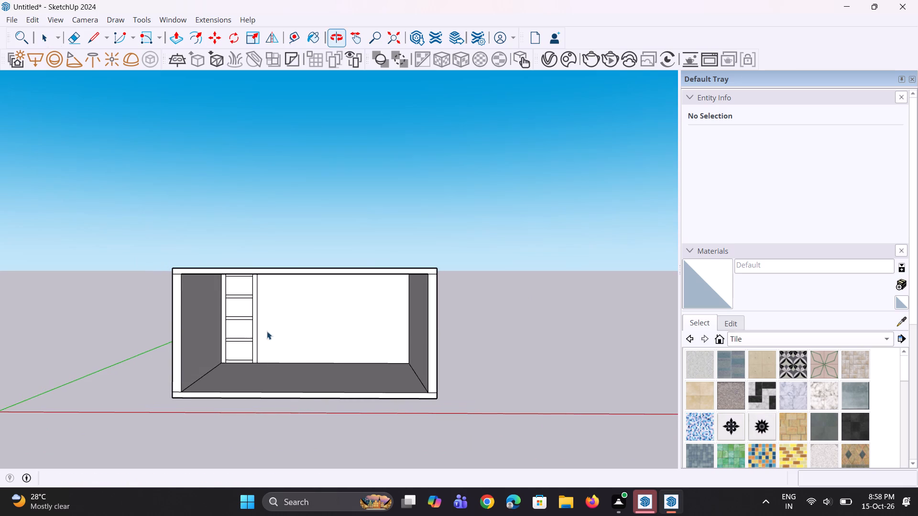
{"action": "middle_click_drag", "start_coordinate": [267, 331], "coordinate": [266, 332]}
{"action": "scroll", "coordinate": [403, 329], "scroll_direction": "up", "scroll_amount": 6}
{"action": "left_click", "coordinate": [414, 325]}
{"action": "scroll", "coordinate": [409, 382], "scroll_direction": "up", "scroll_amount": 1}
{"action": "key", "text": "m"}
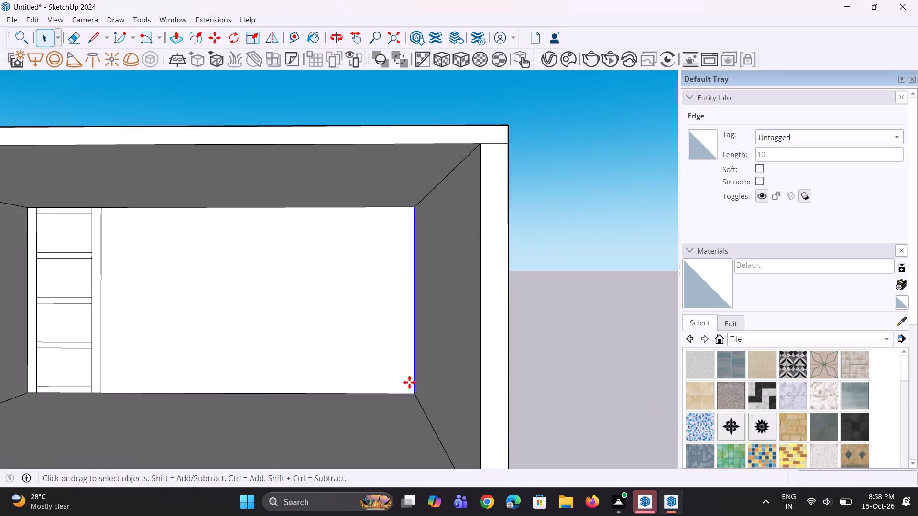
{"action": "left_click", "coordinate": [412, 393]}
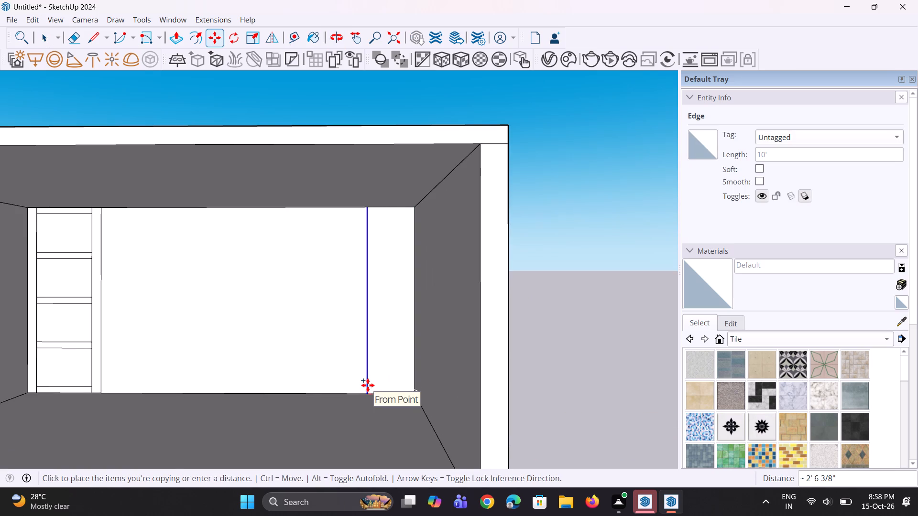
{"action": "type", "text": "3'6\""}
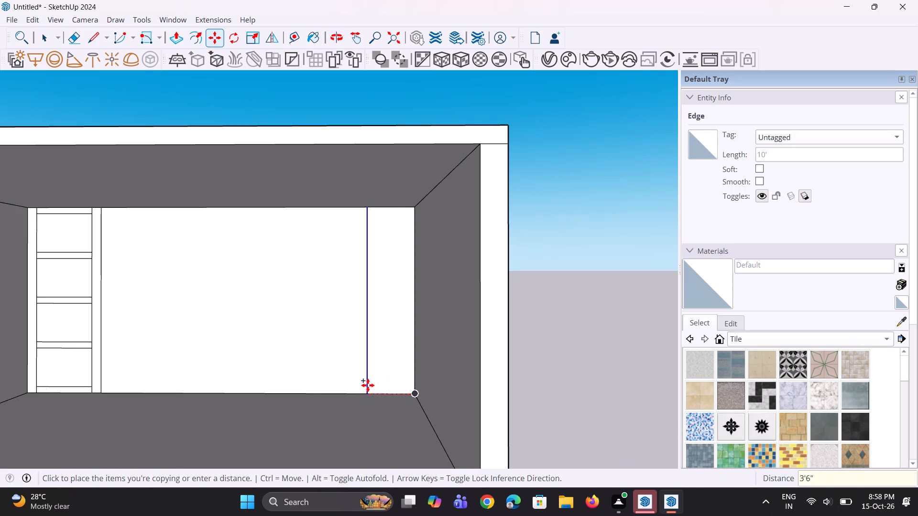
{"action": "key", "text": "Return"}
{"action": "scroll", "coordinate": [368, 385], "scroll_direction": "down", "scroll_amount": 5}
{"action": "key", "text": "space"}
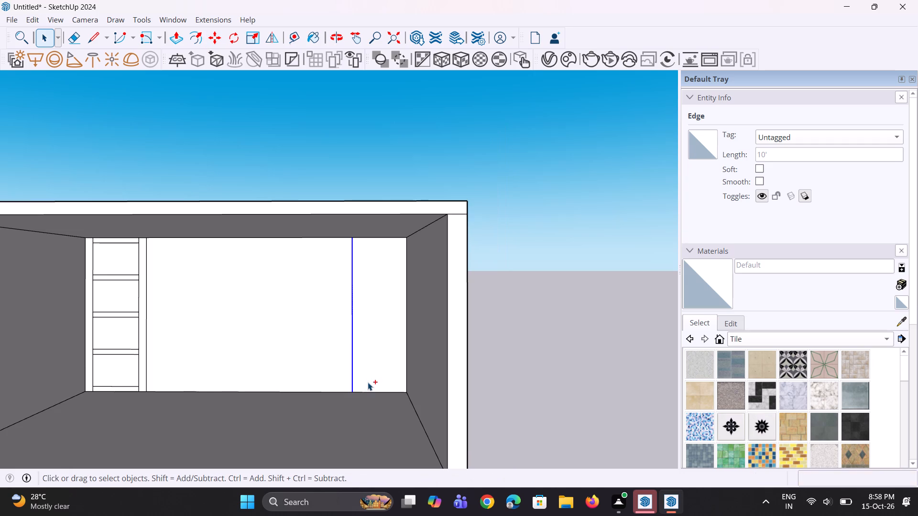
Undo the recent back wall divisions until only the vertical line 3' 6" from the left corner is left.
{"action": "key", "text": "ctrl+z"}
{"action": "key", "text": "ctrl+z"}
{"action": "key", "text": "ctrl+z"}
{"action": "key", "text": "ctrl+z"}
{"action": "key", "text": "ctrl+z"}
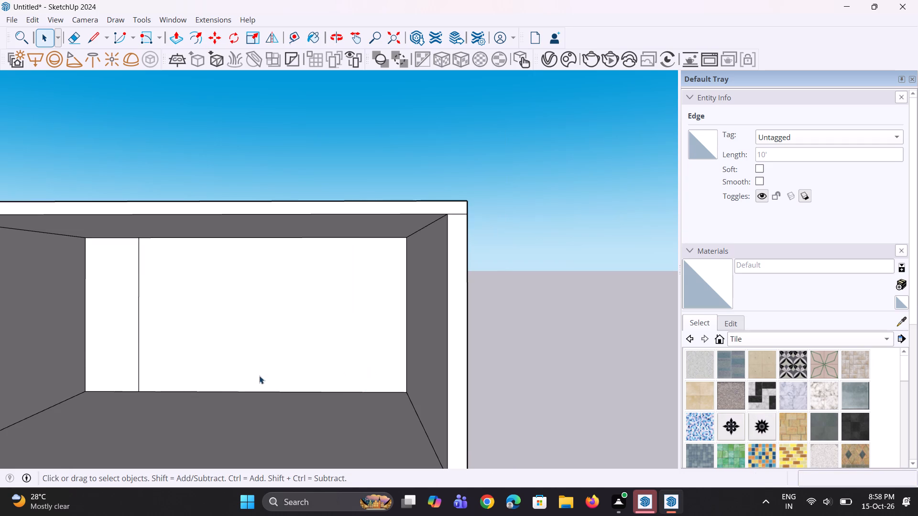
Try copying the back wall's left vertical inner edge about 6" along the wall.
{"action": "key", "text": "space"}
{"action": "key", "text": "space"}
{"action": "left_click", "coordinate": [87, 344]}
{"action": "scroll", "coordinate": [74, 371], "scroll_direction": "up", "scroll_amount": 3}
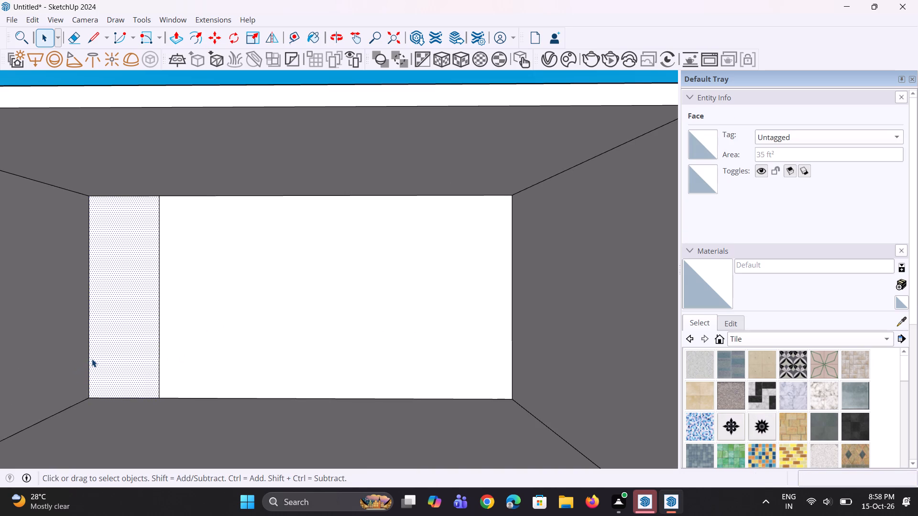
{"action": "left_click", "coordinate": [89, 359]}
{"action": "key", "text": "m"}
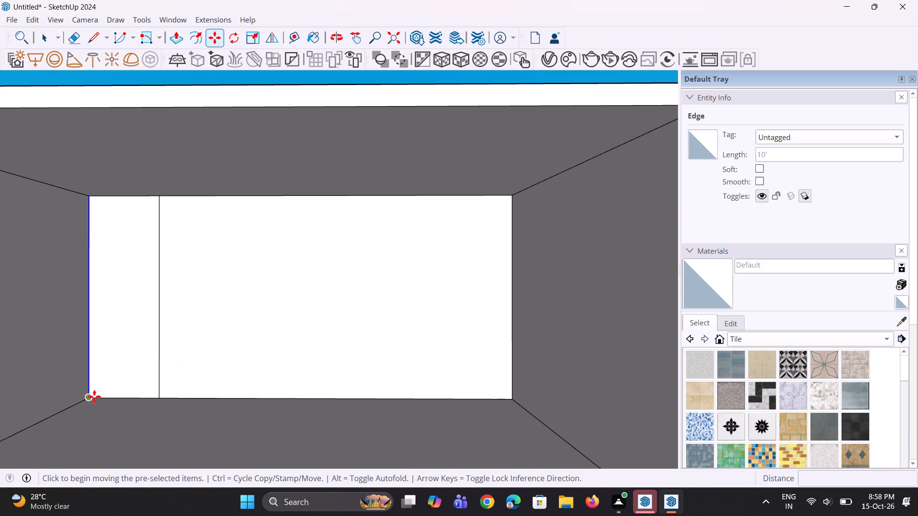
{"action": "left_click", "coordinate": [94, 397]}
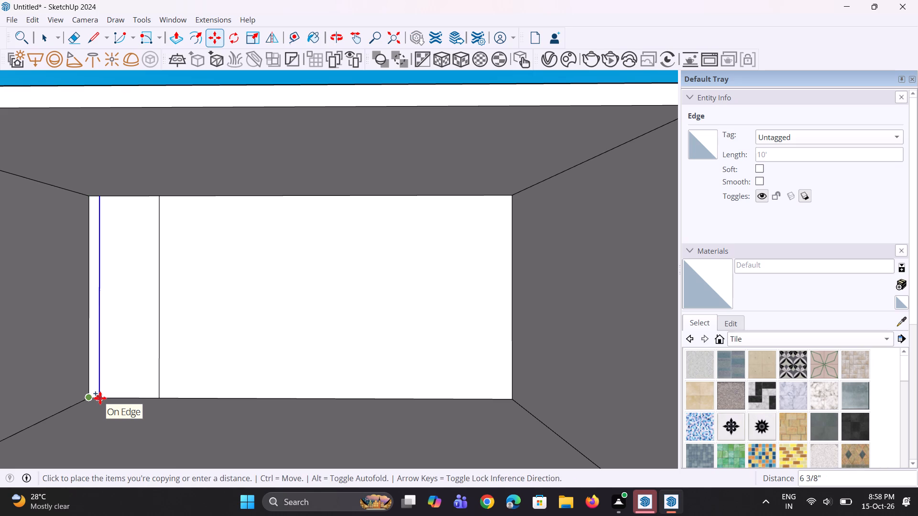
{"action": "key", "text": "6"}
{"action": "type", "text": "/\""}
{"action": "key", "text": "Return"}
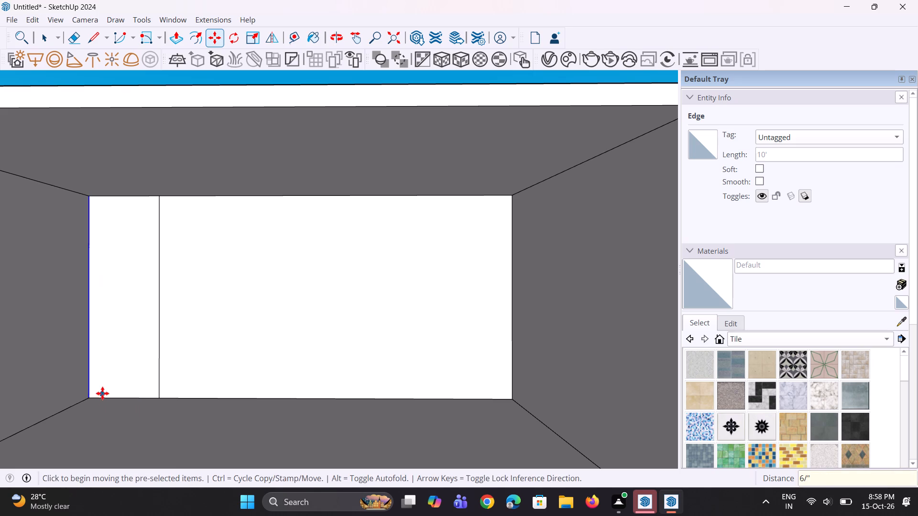
Copy the back wall's left vertical inner edge 6" along the wall to divide off a narrow corner strip.
{"action": "key", "text": "space"}
{"action": "key", "text": "space"}
{"action": "left_click", "coordinate": [91, 370]}
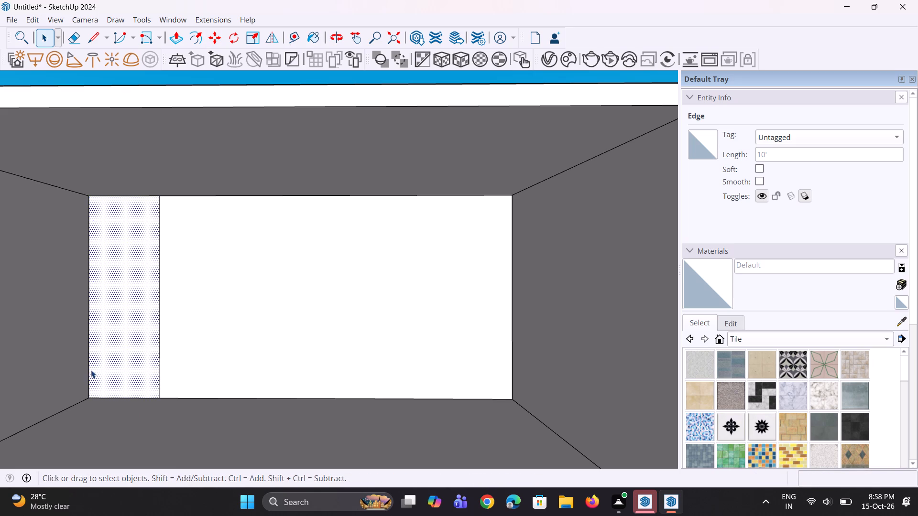
{"action": "left_click", "coordinate": [89, 373]}
{"action": "scroll", "coordinate": [93, 406], "scroll_direction": "up", "scroll_amount": 2}
{"action": "key", "text": "m"}
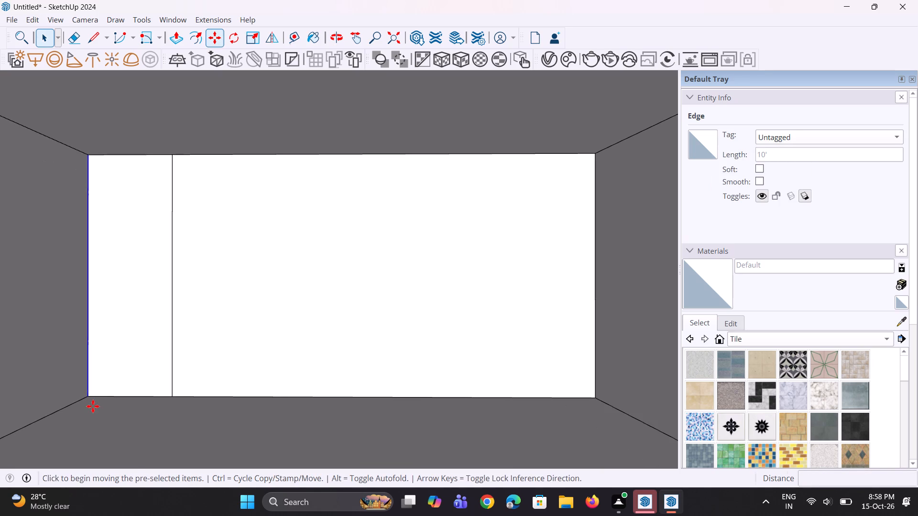
{"action": "left_click", "coordinate": [87, 395]}
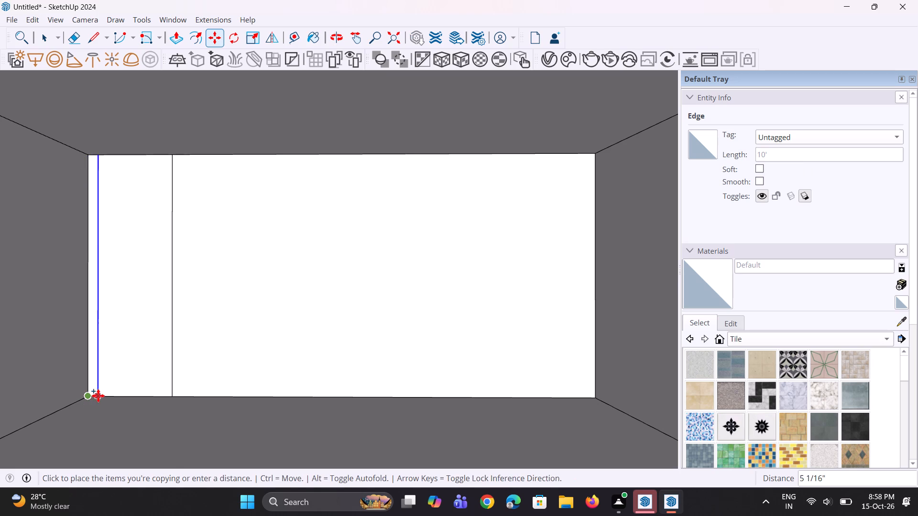
{"action": "key", "text": "6"}
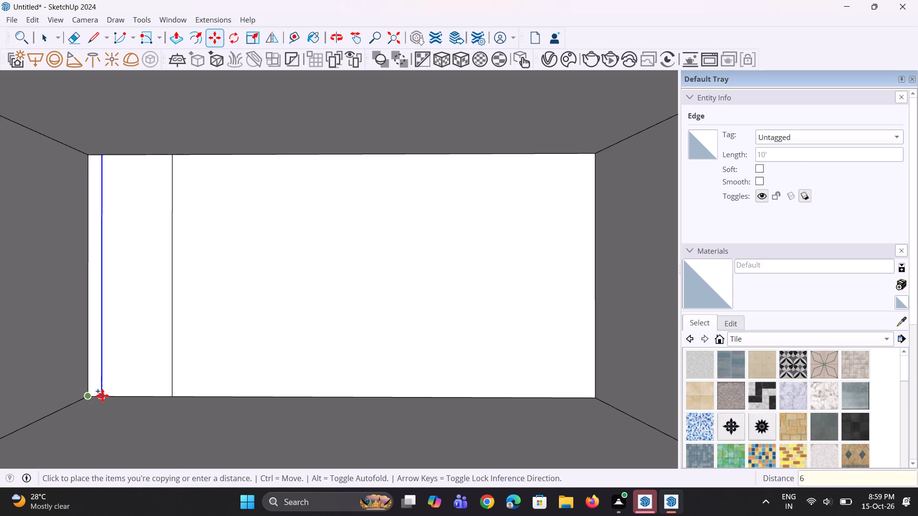
{"action": "key", "text": "shift+quotedbl"}
{"action": "key", "text": "Return"}
{"action": "scroll", "coordinate": [103, 385], "scroll_direction": "up", "scroll_amount": 3}
{"action": "key", "text": "space"}
{"action": "key", "text": "space"}
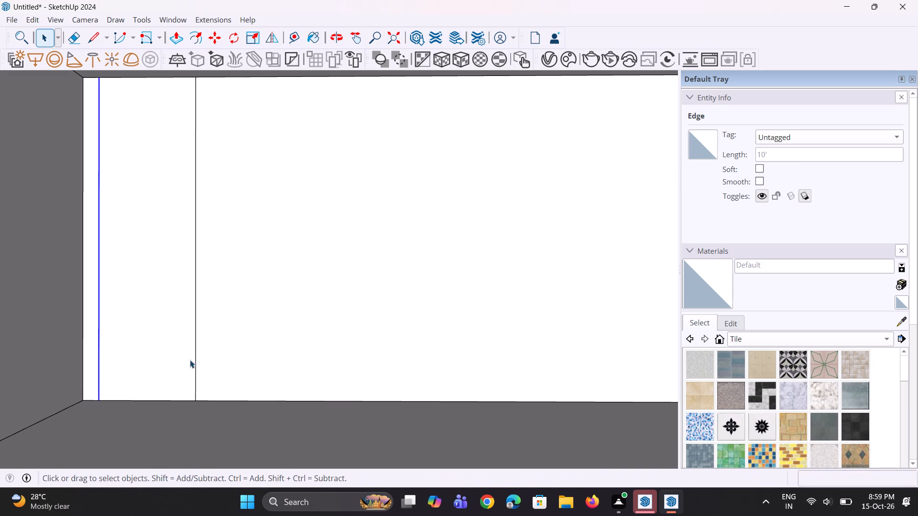
Copy the vertical line 3' 6" from the left corner 6" back toward that corner.
{"action": "left_click", "coordinate": [197, 365]}
{"action": "scroll", "coordinate": [195, 398], "scroll_direction": "up", "scroll_amount": 1}
{"action": "key", "text": "m"}
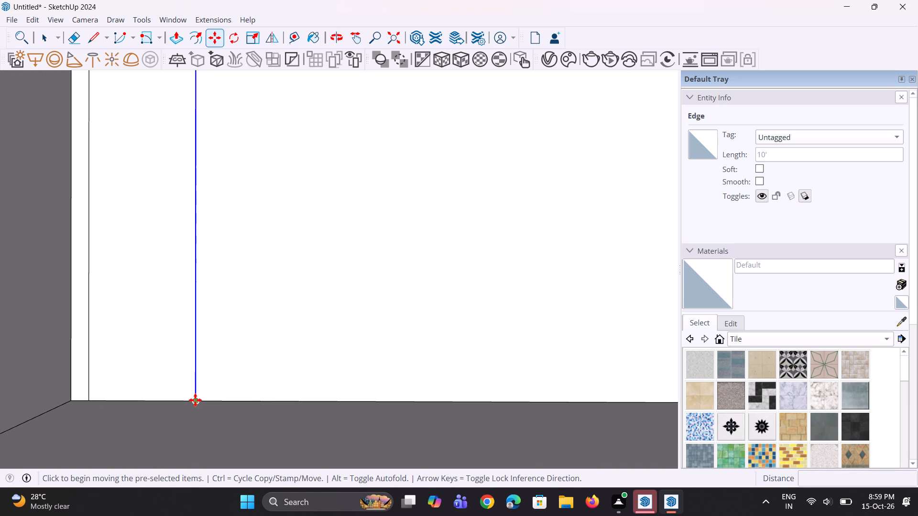
{"action": "left_click", "coordinate": [195, 400]}
{"action": "left_click", "coordinate": [183, 396]}
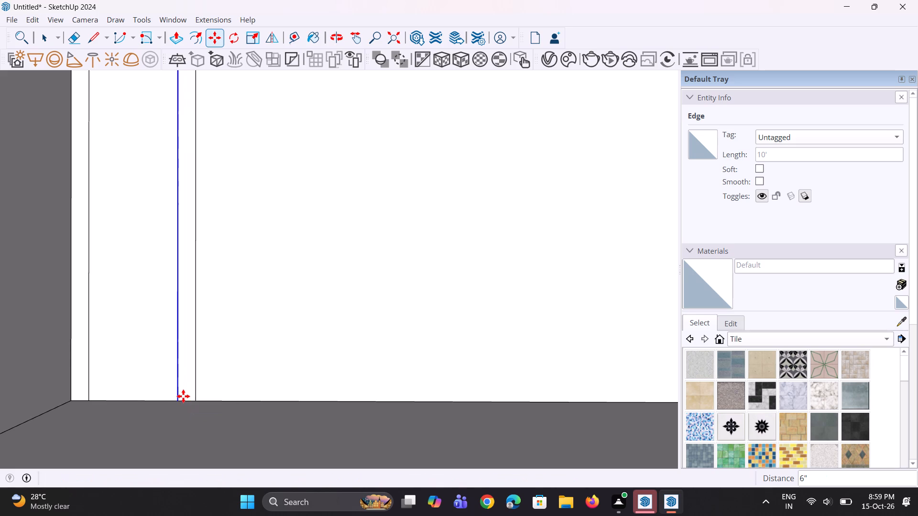
{"action": "scroll", "coordinate": [183, 396], "scroll_direction": "down", "scroll_amount": 11}
{"action": "key", "text": "space"}
{"action": "key", "text": "space"}
{"action": "scroll", "coordinate": [164, 273], "scroll_direction": "up", "scroll_amount": 1}
{"action": "middle_click_drag", "start_coordinate": [164, 273], "coordinate": [164, 263]}
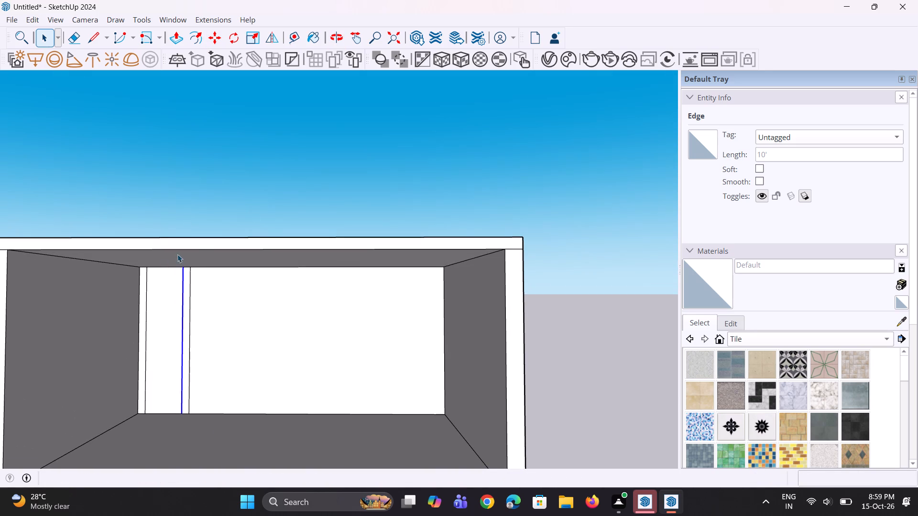
Undo the two 6" edge copies on the back wall, keeping the vertical line 3' 6" from the left corner.
{"action": "left_click", "coordinate": [264, 200]}
{"action": "scroll", "coordinate": [194, 269], "scroll_direction": "up", "scroll_amount": 1}
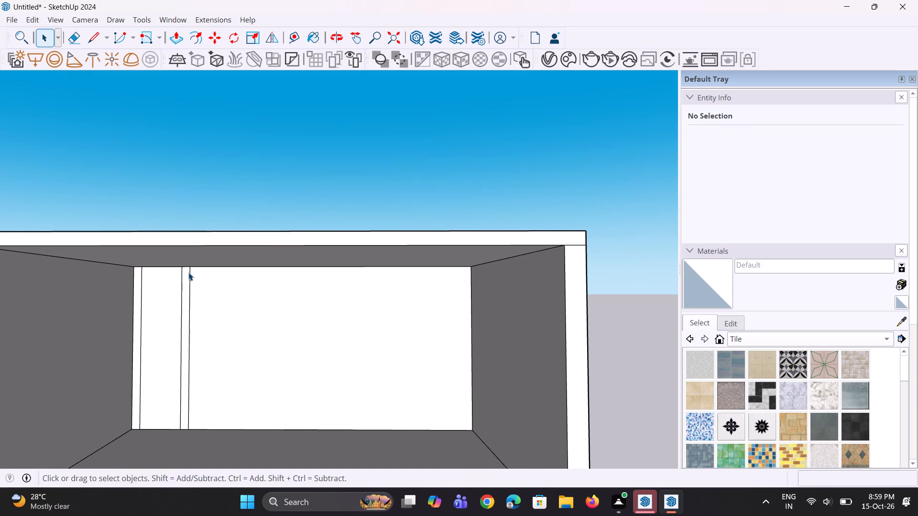
{"action": "key", "text": "ctrl+z"}
{"action": "key", "text": "ctrl+z"}
{"action": "key", "text": "space"}
{"action": "key", "text": "space"}
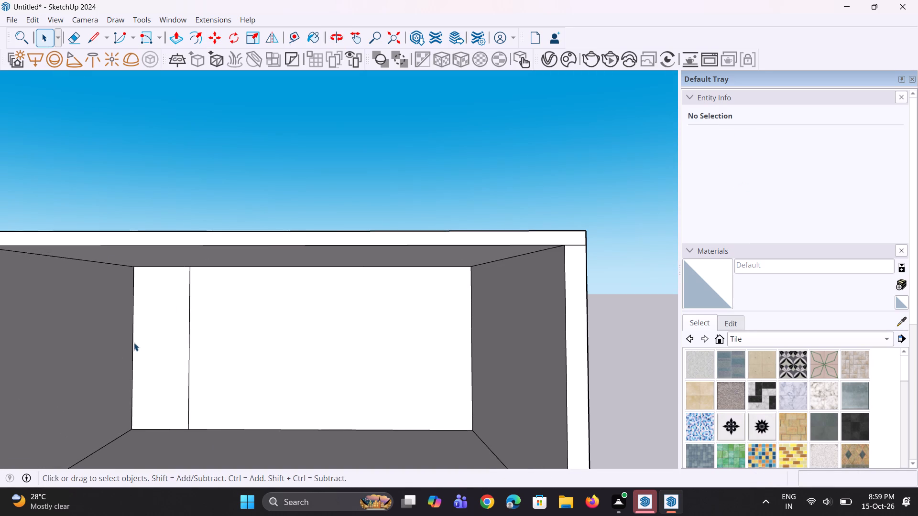
Copy the back wall's left vertical inner edge 4" along the wall to divide off a narrow corner strip.
{"action": "left_click", "coordinate": [134, 343]}
{"action": "scroll", "coordinate": [118, 426], "scroll_direction": "up", "scroll_amount": 3}
{"action": "key", "text": "m"}
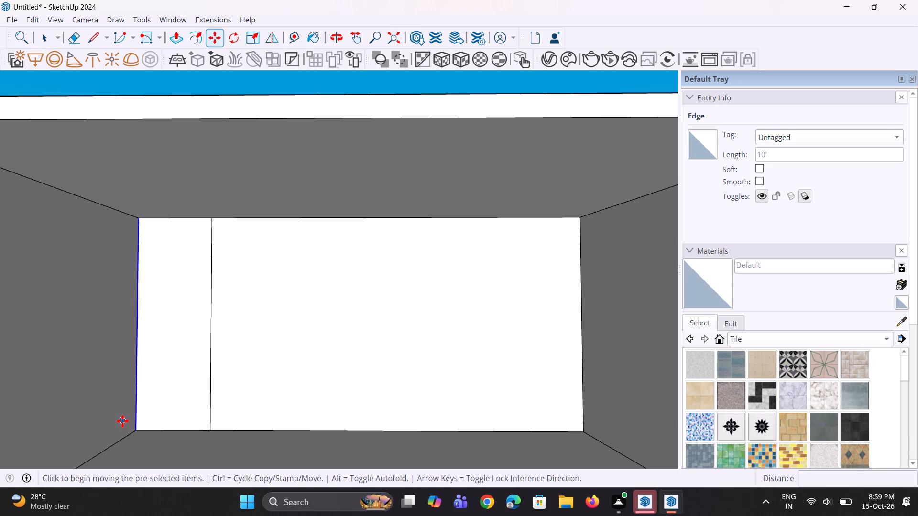
{"action": "left_click", "coordinate": [135, 433]}
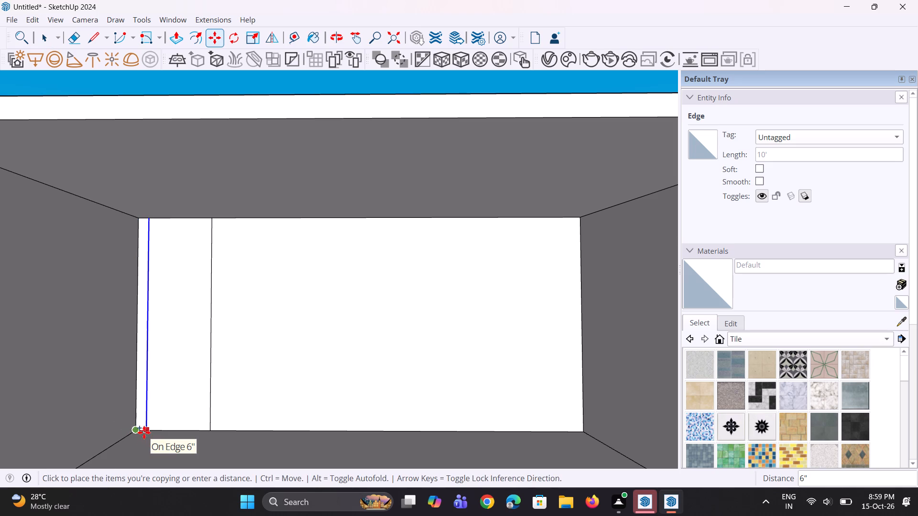
{"action": "type", "text": "4\""}
{"action": "key", "text": "Return"}
{"action": "key", "text": "space"}
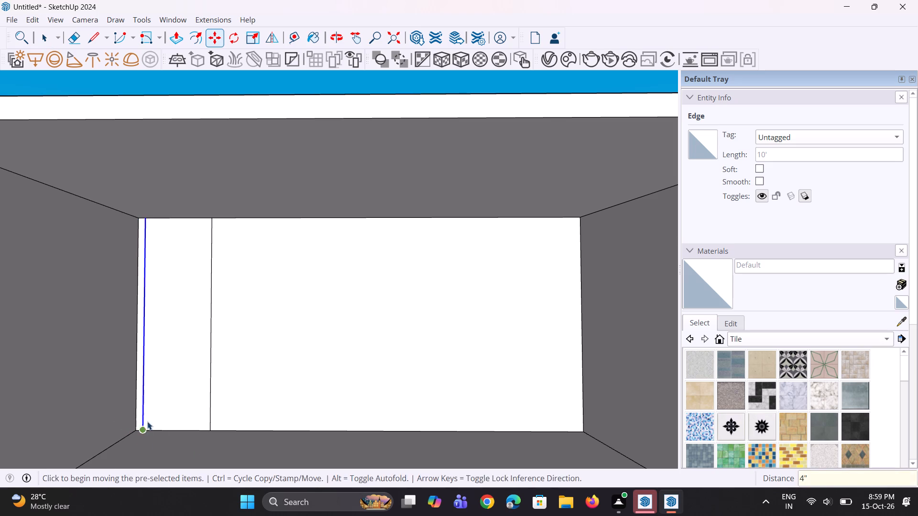
Copy the vertical line 3' 6" from the left corner 4" back toward that corner.
{"action": "key", "text": "space"}
{"action": "left_click", "coordinate": [210, 385]}
{"action": "key", "text": "m"}
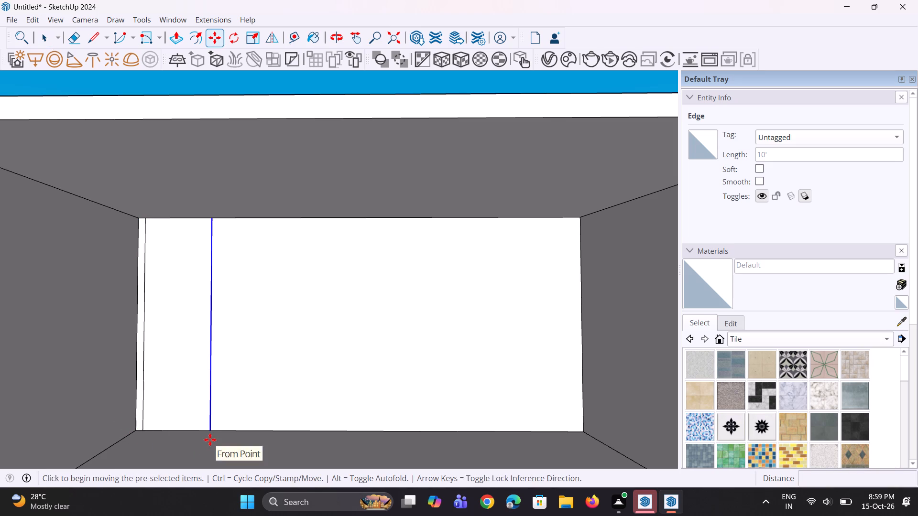
{"action": "left_click", "coordinate": [210, 432]}
{"action": "left_click", "coordinate": [202, 430]}
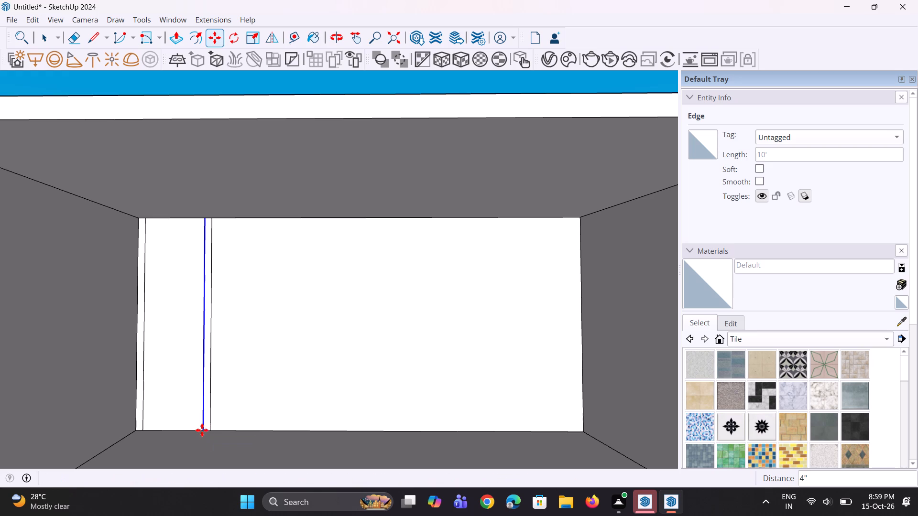
{"action": "key", "text": "space"}
{"action": "key", "text": "space"}
Copy the top edge between the two narrow left strips 4" down to outline the top shelf panel.
{"action": "left_click", "coordinate": [195, 220]}
{"action": "scroll", "coordinate": [195, 220], "scroll_direction": "up", "scroll_amount": 3}
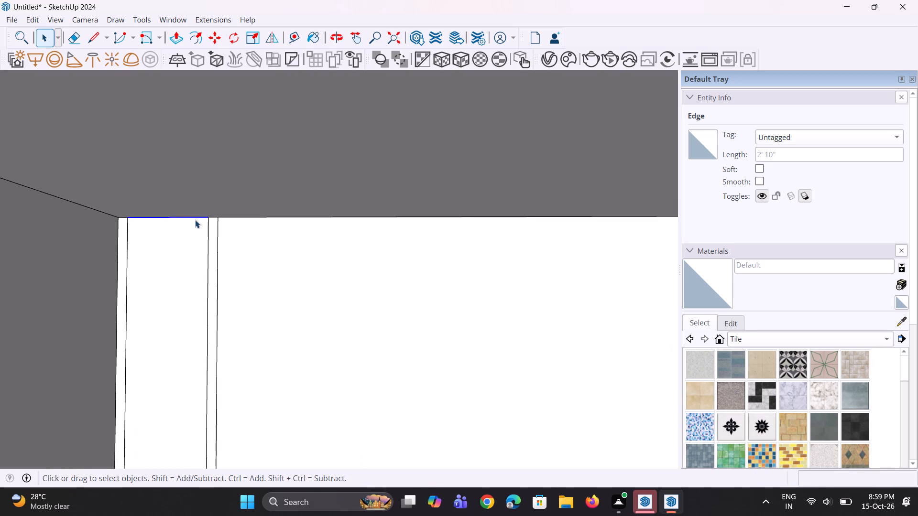
{"action": "key", "text": "m"}
{"action": "left_click", "coordinate": [212, 216]}
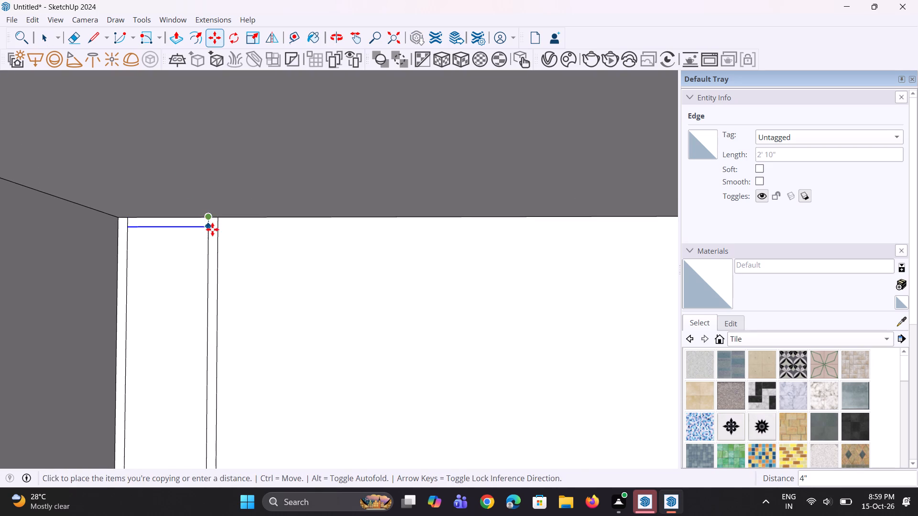
{"action": "left_click", "coordinate": [212, 230]}
{"action": "scroll", "coordinate": [213, 221], "scroll_direction": "down", "scroll_amount": 5}
{"action": "key", "text": "space"}
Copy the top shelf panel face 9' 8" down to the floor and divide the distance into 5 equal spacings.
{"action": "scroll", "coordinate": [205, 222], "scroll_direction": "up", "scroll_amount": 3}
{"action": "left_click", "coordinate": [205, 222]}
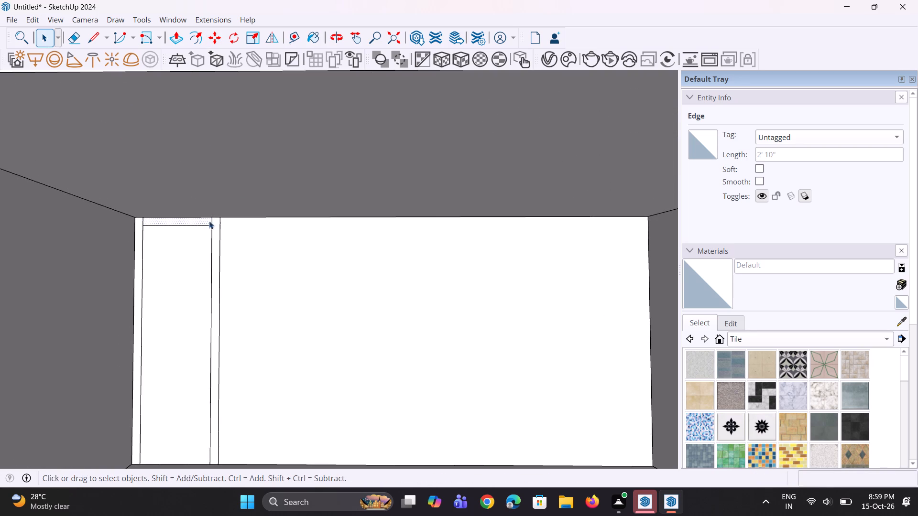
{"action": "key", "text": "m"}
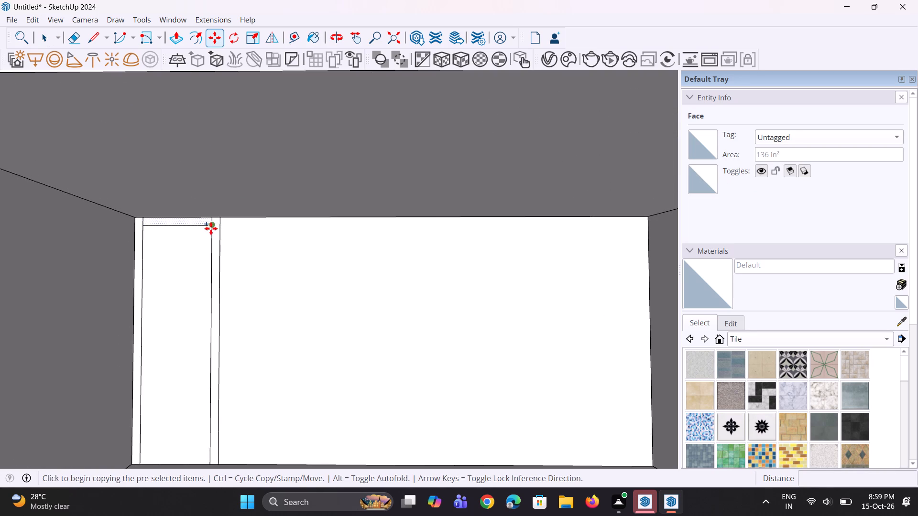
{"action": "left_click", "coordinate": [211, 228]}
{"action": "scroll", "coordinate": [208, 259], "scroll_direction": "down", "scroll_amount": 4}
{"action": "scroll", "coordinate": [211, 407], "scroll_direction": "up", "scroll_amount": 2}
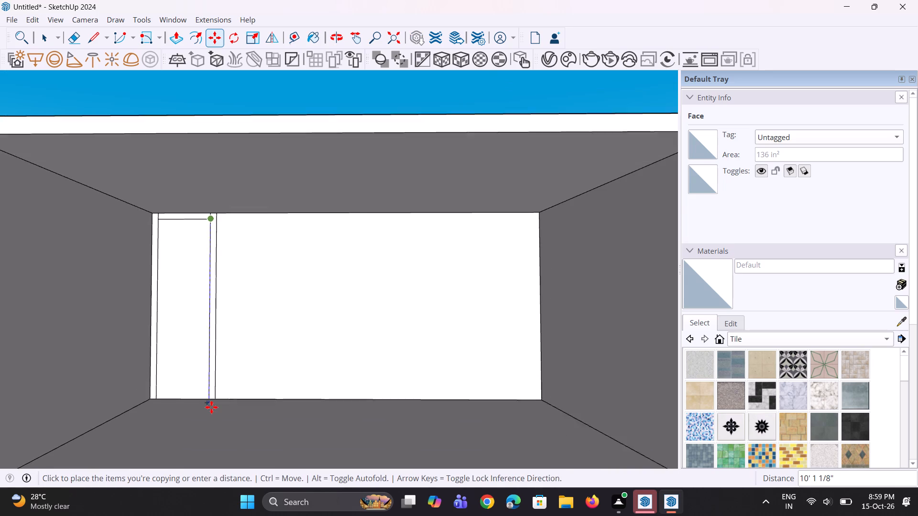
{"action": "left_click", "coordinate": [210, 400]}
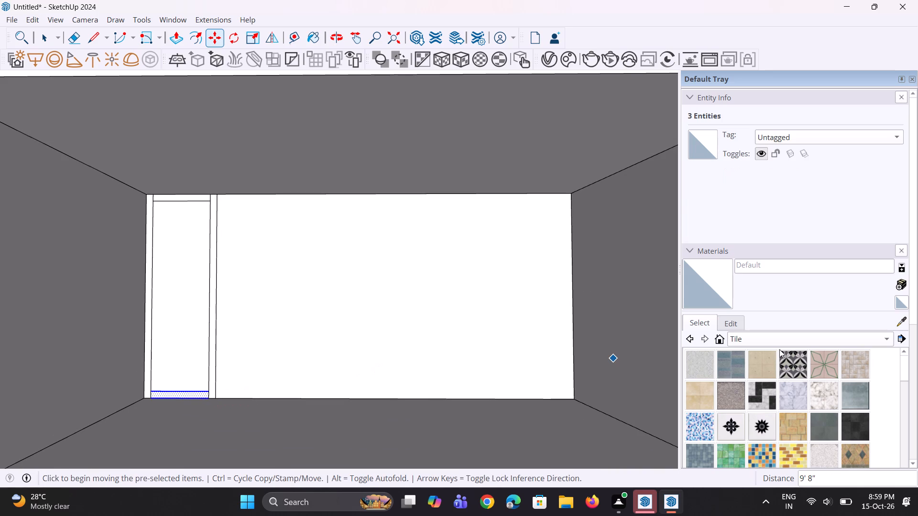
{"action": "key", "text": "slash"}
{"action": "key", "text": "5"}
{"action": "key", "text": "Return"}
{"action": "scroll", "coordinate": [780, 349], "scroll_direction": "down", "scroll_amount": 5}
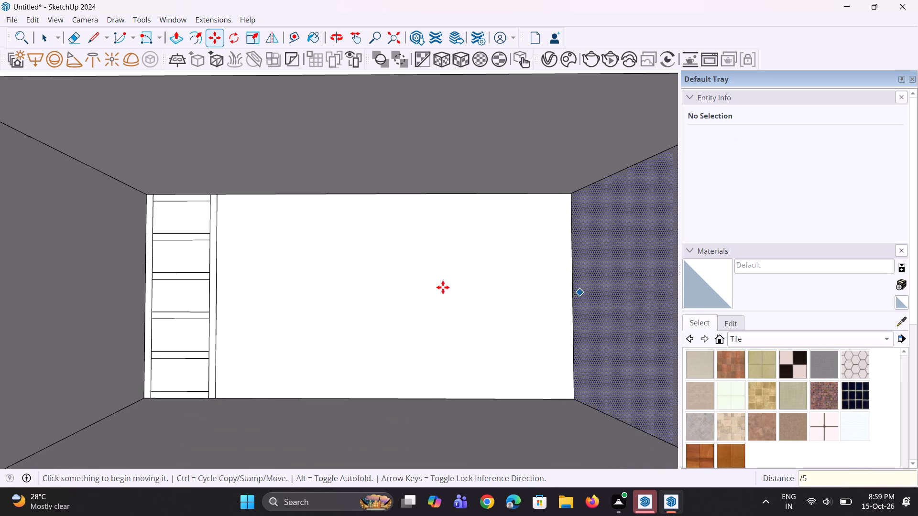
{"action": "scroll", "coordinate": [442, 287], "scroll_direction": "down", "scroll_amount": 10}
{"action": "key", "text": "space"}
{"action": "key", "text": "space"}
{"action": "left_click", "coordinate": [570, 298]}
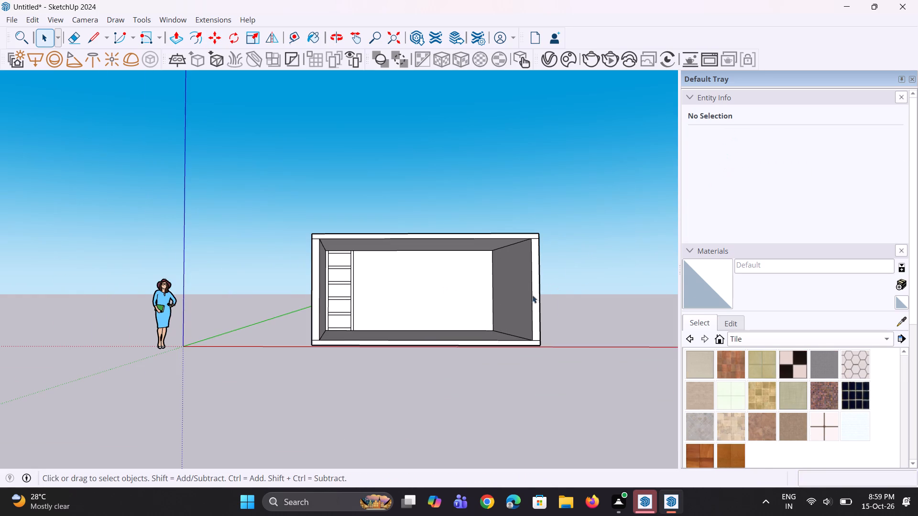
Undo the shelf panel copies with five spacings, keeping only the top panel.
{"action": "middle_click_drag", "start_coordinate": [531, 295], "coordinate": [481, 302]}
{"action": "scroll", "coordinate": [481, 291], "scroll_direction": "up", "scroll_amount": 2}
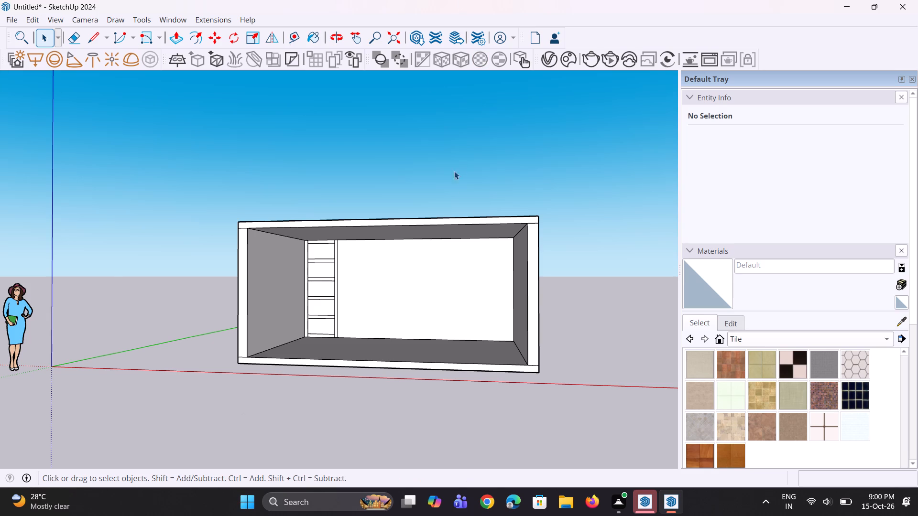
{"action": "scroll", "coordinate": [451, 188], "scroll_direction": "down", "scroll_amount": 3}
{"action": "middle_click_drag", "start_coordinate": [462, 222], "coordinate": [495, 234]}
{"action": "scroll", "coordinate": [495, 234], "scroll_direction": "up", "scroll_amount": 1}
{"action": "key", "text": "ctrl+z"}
Copy the top shelf panel face 9' 8" down to the floor and divide the distance into 4 equal spacings.
{"action": "scroll", "coordinate": [311, 247], "scroll_direction": "up", "scroll_amount": 7}
{"action": "left_click", "coordinate": [318, 224]}
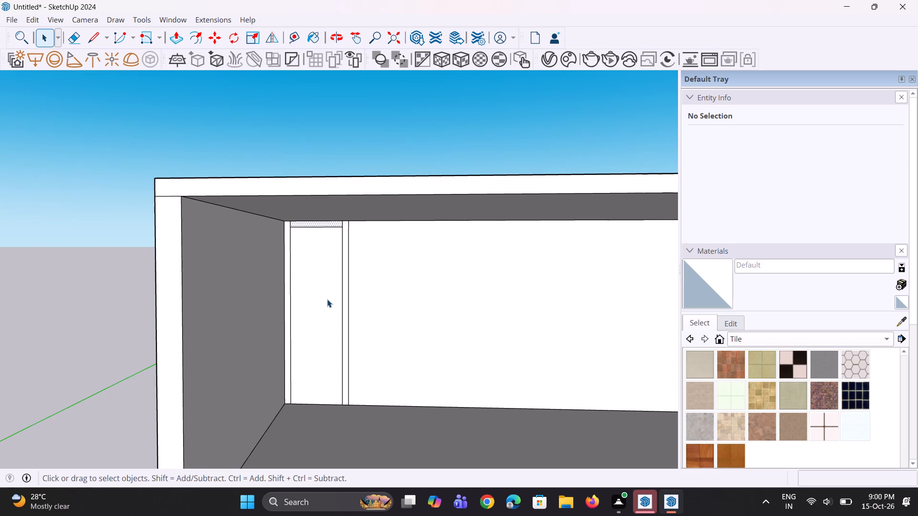
{"action": "scroll", "coordinate": [327, 299], "scroll_direction": "up", "scroll_amount": 1}
{"action": "key", "text": "m"}
{"action": "left_click", "coordinate": [347, 222]}
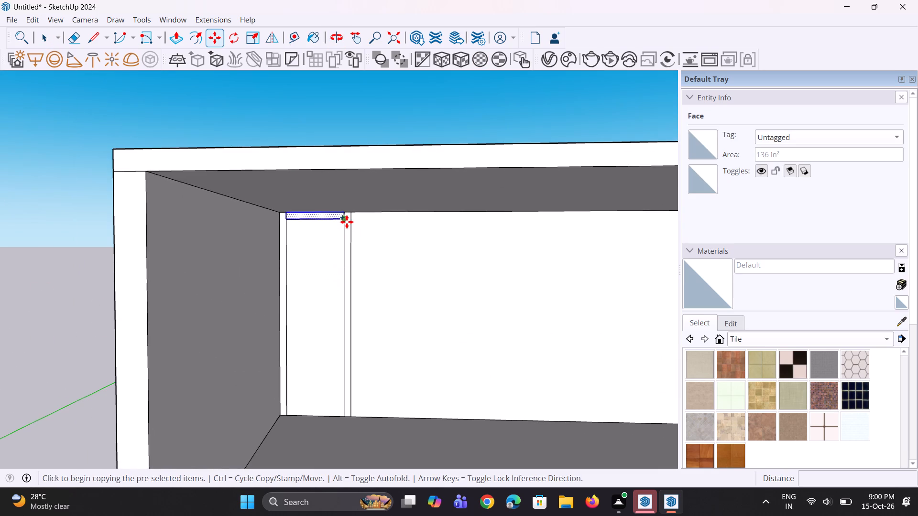
{"action": "left_click", "coordinate": [339, 417]}
{"action": "type", "text": "/4"}
{"action": "key", "text": "Return"}
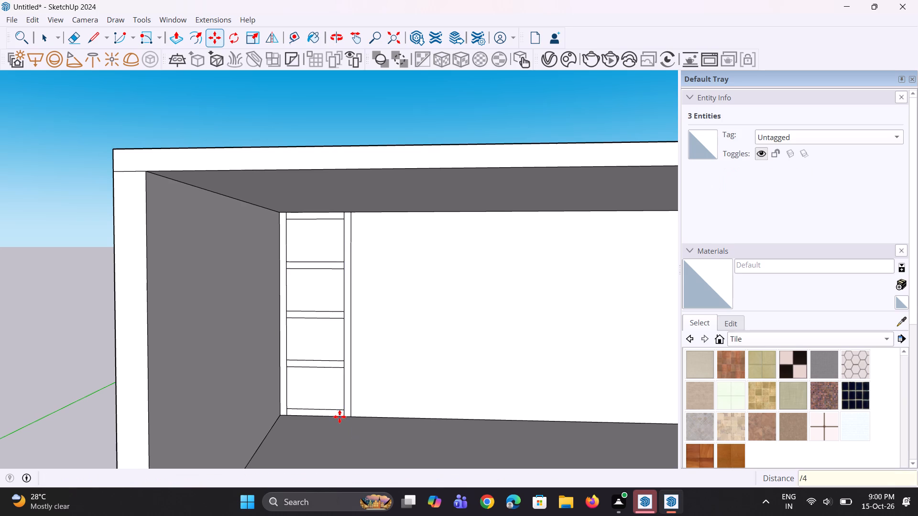
{"action": "scroll", "coordinate": [318, 354], "scroll_direction": "down", "scroll_amount": 6}
{"action": "key", "text": "space"}
{"action": "key", "text": "space"}
{"action": "left_click", "coordinate": [350, 233]}
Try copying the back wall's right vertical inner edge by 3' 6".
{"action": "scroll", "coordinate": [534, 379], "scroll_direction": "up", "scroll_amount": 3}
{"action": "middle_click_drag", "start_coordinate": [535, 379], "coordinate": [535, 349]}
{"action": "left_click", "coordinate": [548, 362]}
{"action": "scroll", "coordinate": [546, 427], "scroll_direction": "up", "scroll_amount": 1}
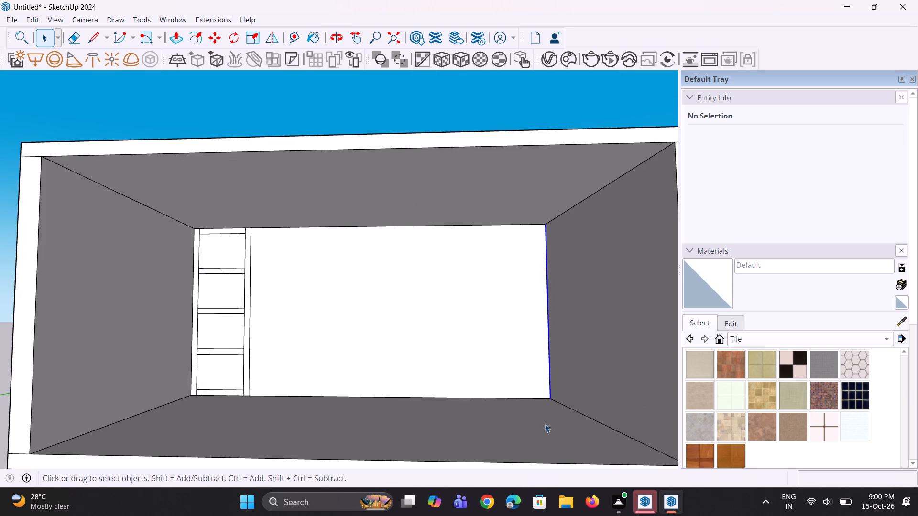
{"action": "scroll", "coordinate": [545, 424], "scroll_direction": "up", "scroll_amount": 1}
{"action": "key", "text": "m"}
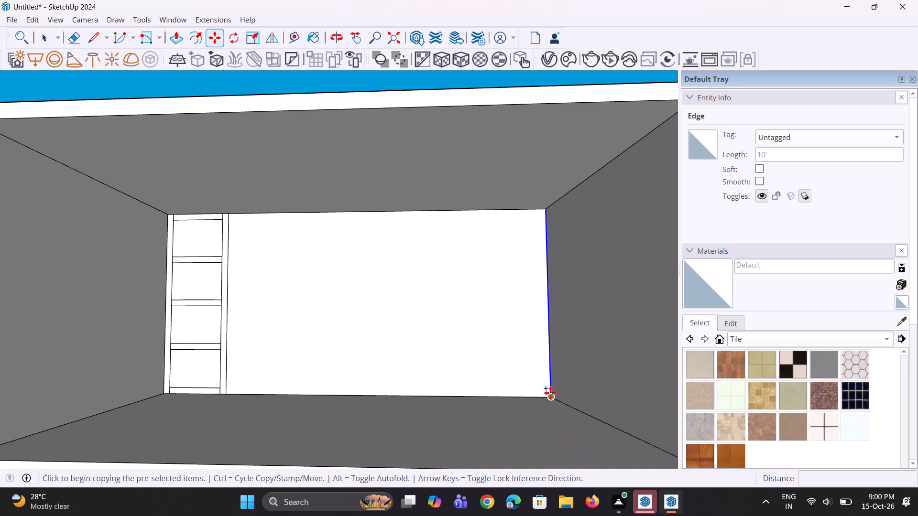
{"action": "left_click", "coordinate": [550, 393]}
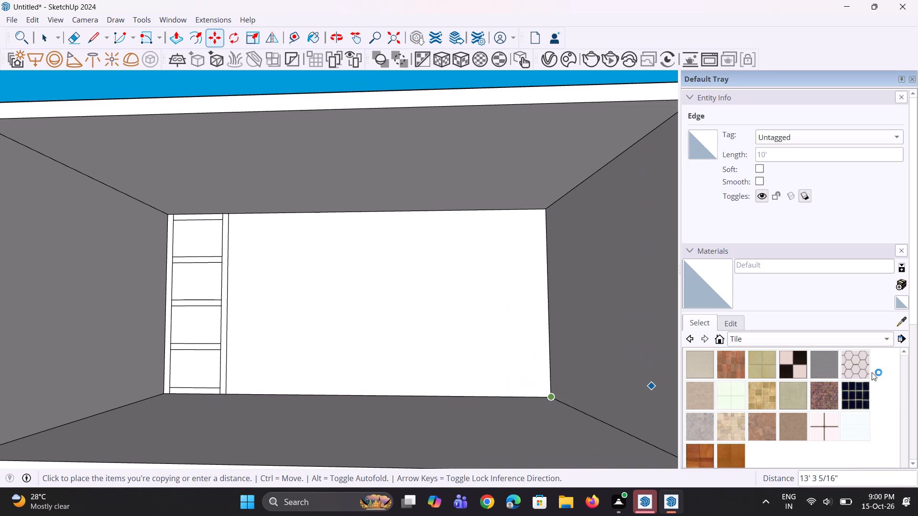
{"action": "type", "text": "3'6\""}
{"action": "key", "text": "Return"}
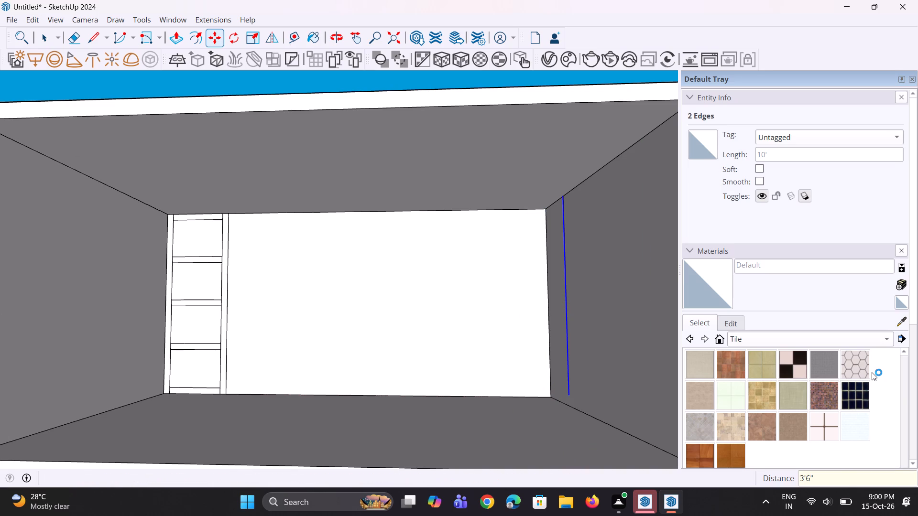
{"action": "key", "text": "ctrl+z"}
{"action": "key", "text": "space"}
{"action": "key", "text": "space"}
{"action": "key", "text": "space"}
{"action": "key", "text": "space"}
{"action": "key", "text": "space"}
Copy the back wall's right vertical inner edge 3' 6" along the wall toward the left shelf unit.
{"action": "scroll", "coordinate": [468, 300], "scroll_direction": "down", "scroll_amount": 4}
{"action": "middle_click_drag", "start_coordinate": [468, 300], "coordinate": [467, 343]}
{"action": "scroll", "coordinate": [480, 333], "scroll_direction": "up", "scroll_amount": 6}
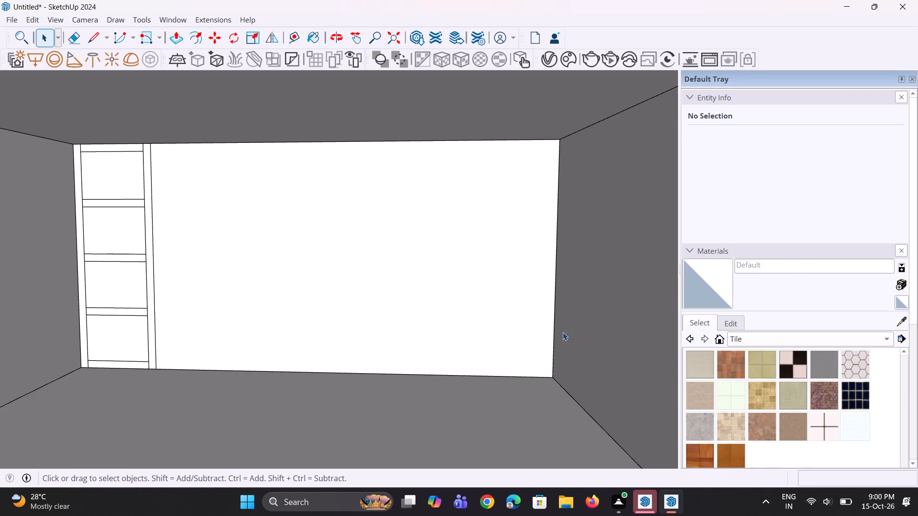
{"action": "left_click", "coordinate": [552, 347]}
{"action": "scroll", "coordinate": [544, 383], "scroll_direction": "up", "scroll_amount": 1}
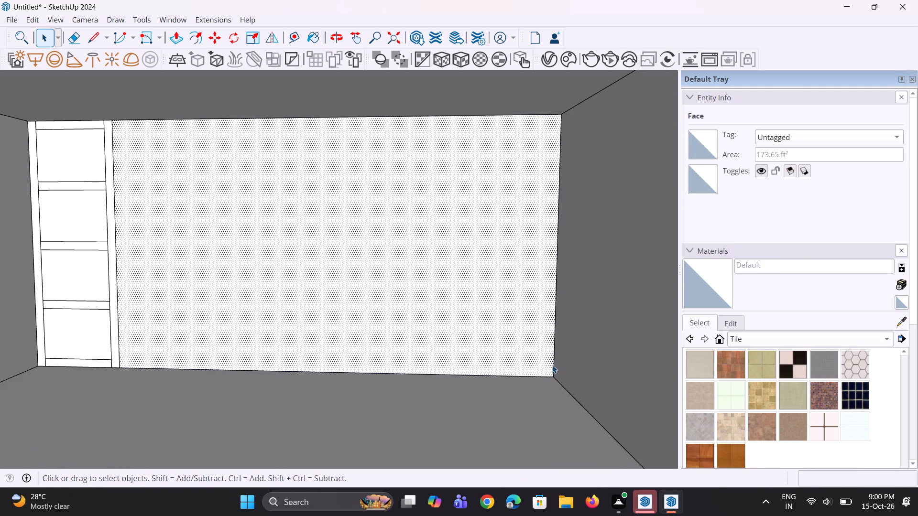
{"action": "left_click", "coordinate": [554, 364]}
{"action": "scroll", "coordinate": [557, 375], "scroll_direction": "up", "scroll_amount": 1}
{"action": "key", "text": "m"}
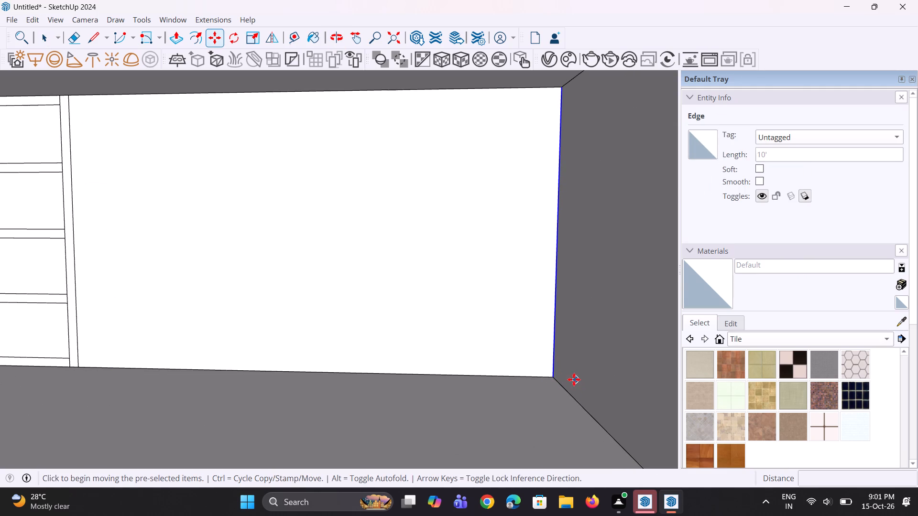
{"action": "left_click", "coordinate": [553, 376]}
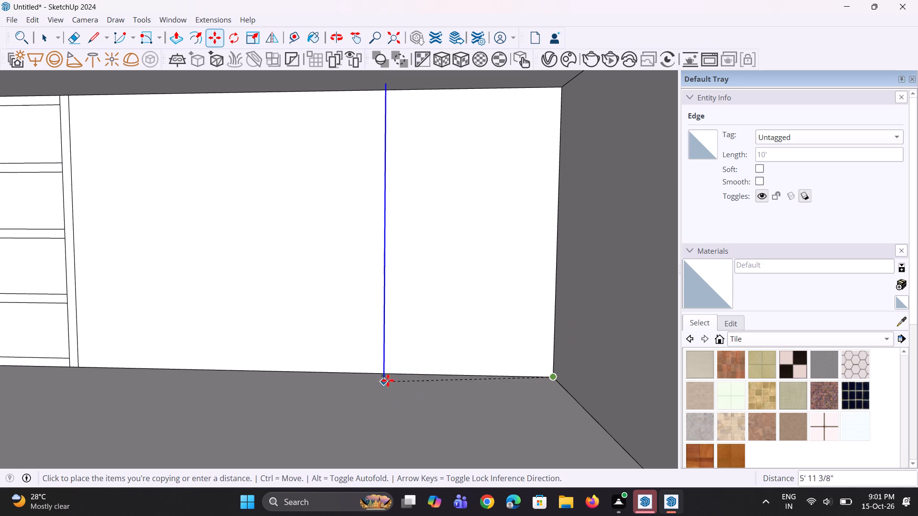
{"action": "type", "text": "3'6\""}
{"action": "key", "text": "Return"}
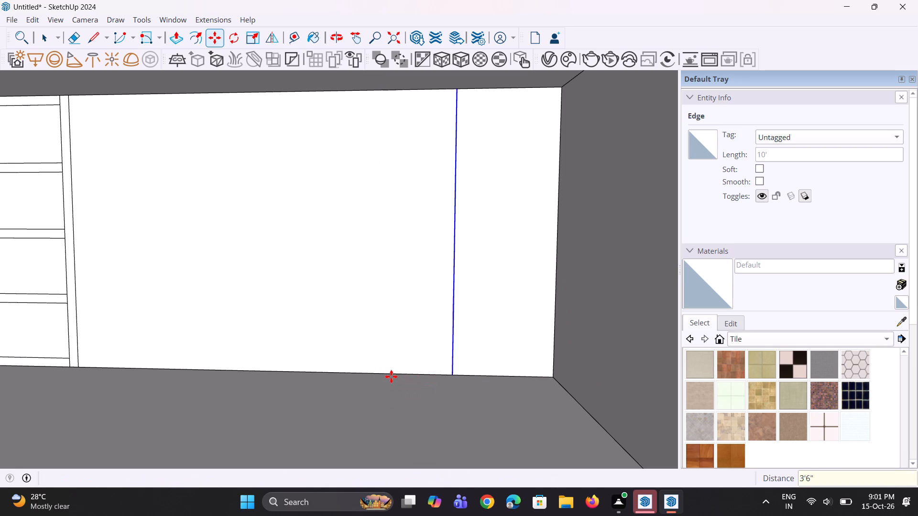
{"action": "scroll", "coordinate": [392, 376], "scroll_direction": "down", "scroll_amount": 4}
{"action": "key", "text": "space"}
{"action": "key", "text": "space"}
Copy the back wall's right vertical inner edge 4" along the wall to divide off a narrow corner strip.
{"action": "scroll", "coordinate": [495, 335], "scroll_direction": "up", "scroll_amount": 2}
{"action": "left_click", "coordinate": [503, 341]}
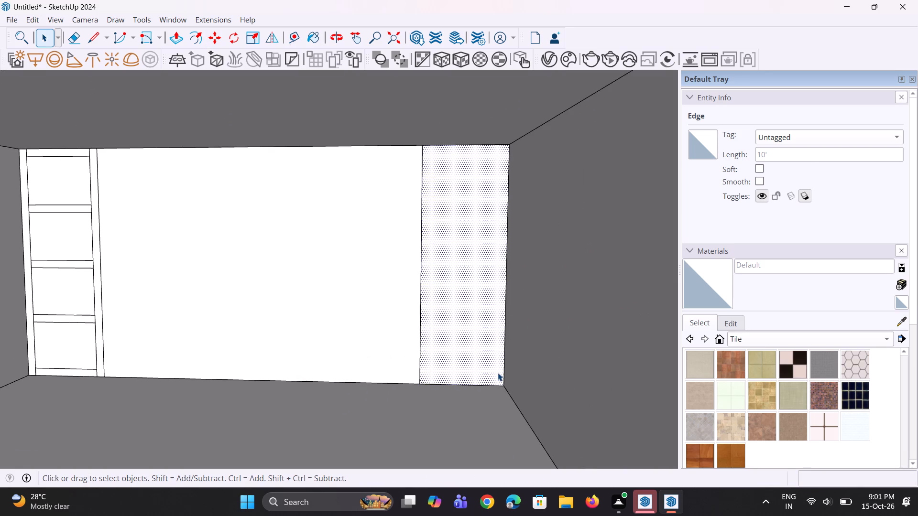
{"action": "scroll", "coordinate": [498, 373], "scroll_direction": "up", "scroll_amount": 1}
{"action": "left_click", "coordinate": [504, 373]}
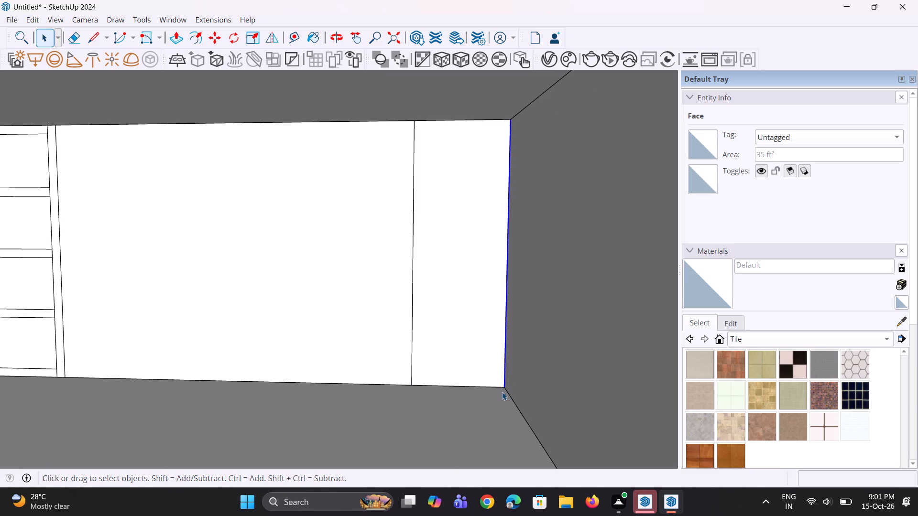
{"action": "key", "text": "m"}
{"action": "left_click", "coordinate": [499, 388]}
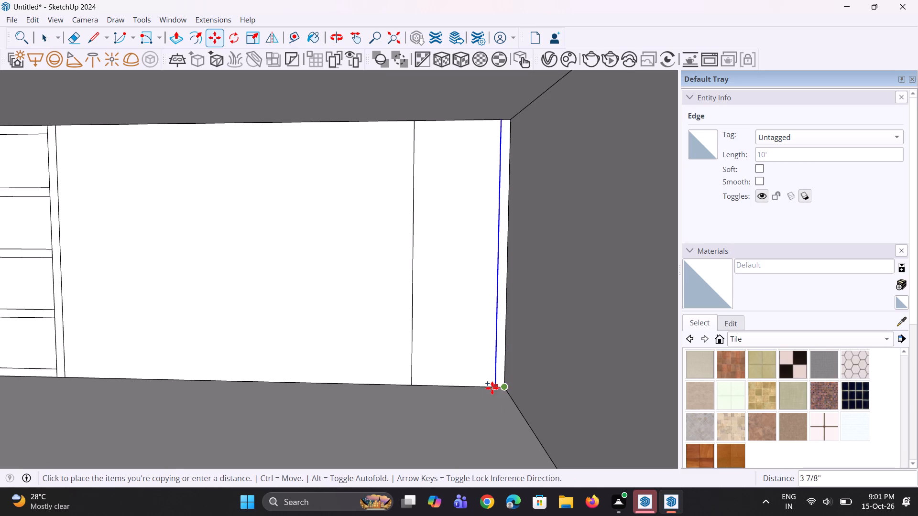
{"action": "type", "text": "4\""}
{"action": "key", "text": "Return"}
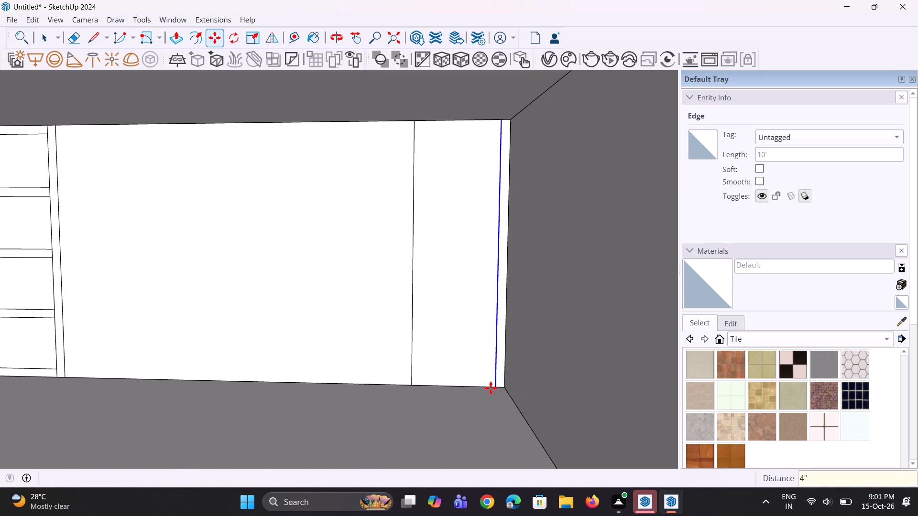
{"action": "key", "text": "space"}
{"action": "key", "text": "space"}
Copy the vertical line 3' 6" from the right corner slightly toward that corner to form a narrow inner strip.
{"action": "left_click", "coordinate": [412, 360]}
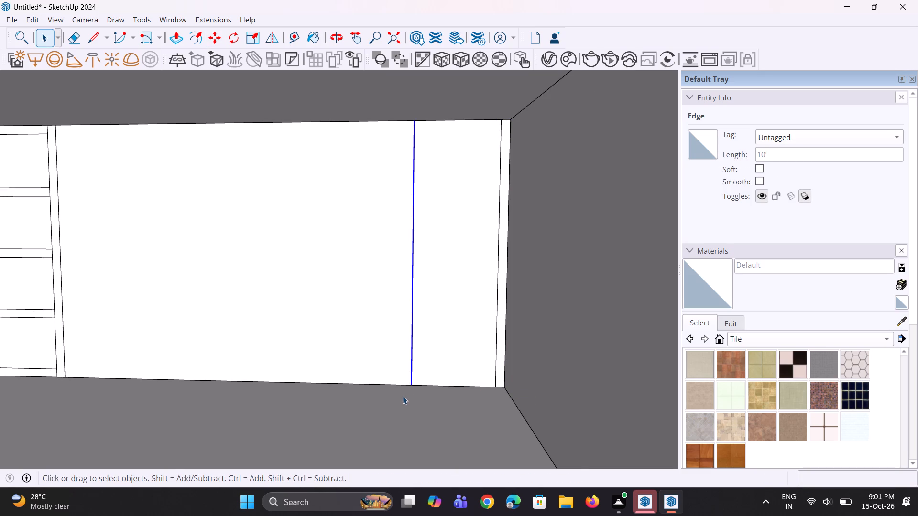
{"action": "key", "text": "m"}
{"action": "left_click", "coordinate": [412, 385]}
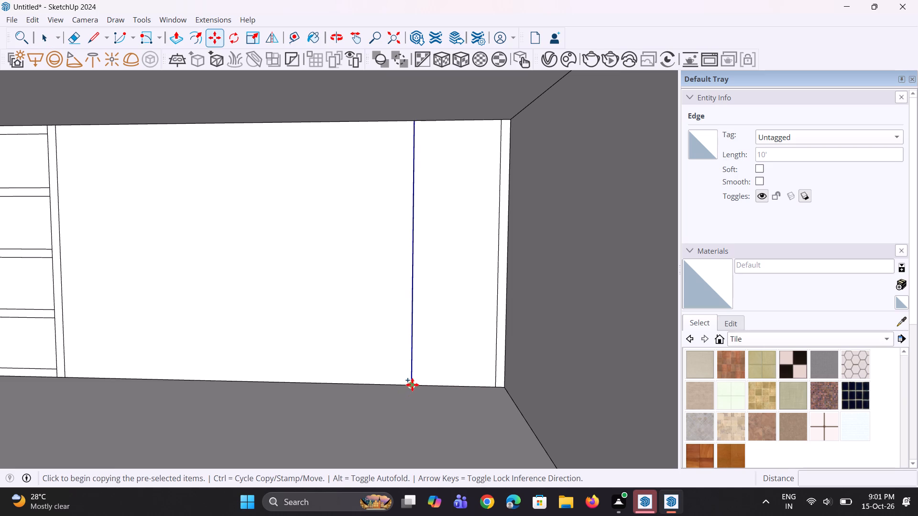
{"action": "left_click", "coordinate": [419, 384]}
{"action": "key", "text": "space"}
{"action": "key", "text": "space"}
{"action": "scroll", "coordinate": [421, 380], "scroll_direction": "down", "scroll_amount": 4}
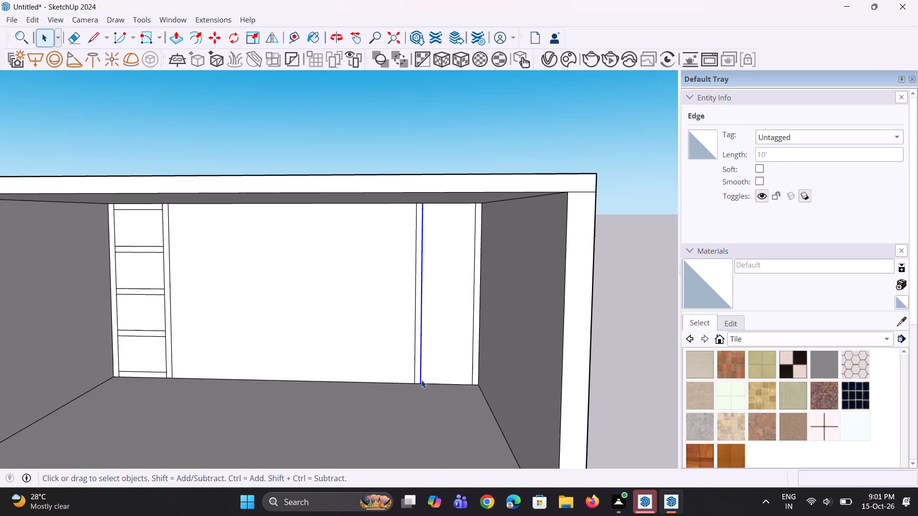
Copy the top edge between the right shelf unit's uprights 4" downward to form its top rail.
{"action": "middle_click_drag", "start_coordinate": [440, 290], "coordinate": [445, 269]}
{"action": "scroll", "coordinate": [451, 230], "scroll_direction": "up", "scroll_amount": 2}
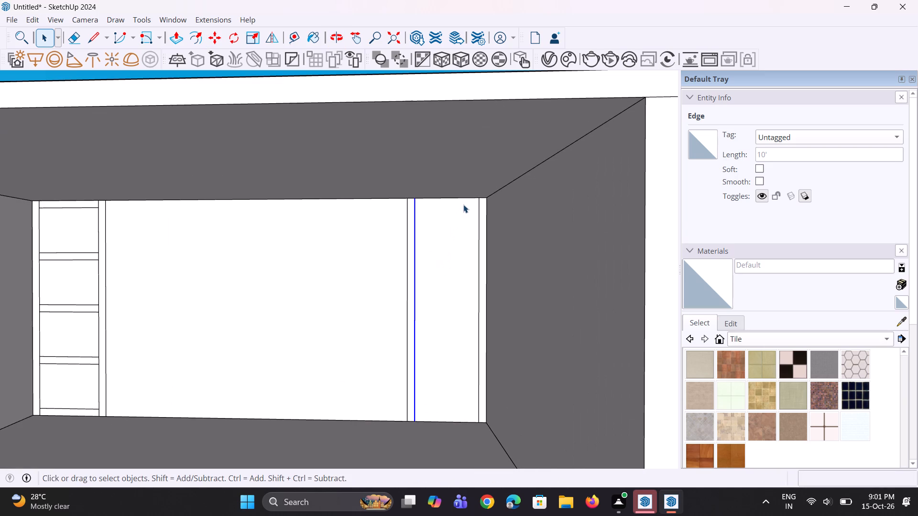
{"action": "left_click", "coordinate": [470, 197]}
{"action": "scroll", "coordinate": [471, 203], "scroll_direction": "up", "scroll_amount": 3}
{"action": "key", "text": "m"}
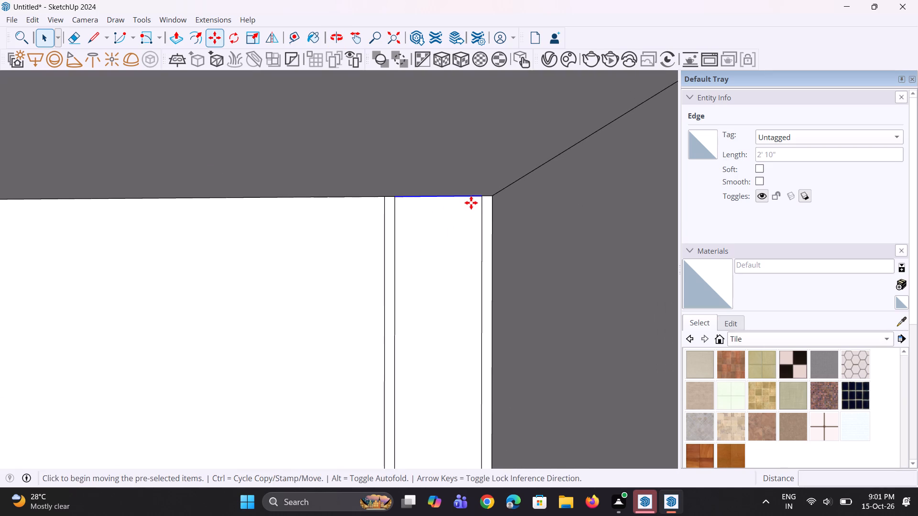
{"action": "left_click", "coordinate": [480, 199]}
{"action": "left_click", "coordinate": [481, 208]}
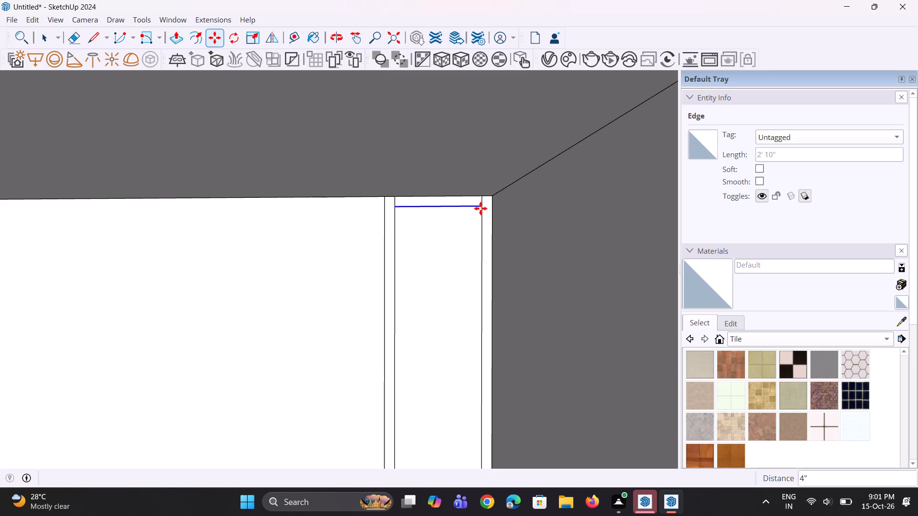
{"action": "scroll", "coordinate": [481, 208], "scroll_direction": "down", "scroll_amount": 4}
{"action": "key", "text": "space"}
Copy the right unit's top rail 9' 8" down to the floor and divide the spacing by 4 for evenly spaced shelves.
{"action": "left_click", "coordinate": [476, 203]}
{"action": "scroll", "coordinate": [472, 210], "scroll_direction": "up", "scroll_amount": 2}
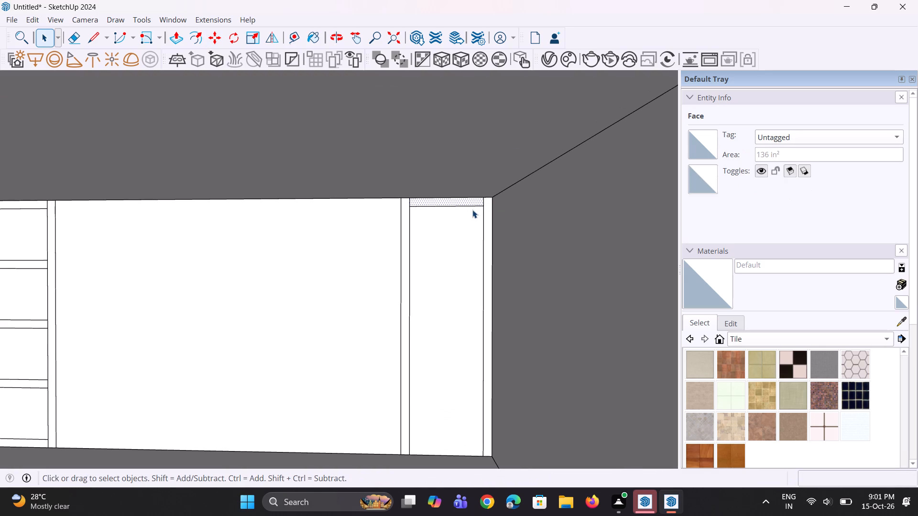
{"action": "key", "text": "m"}
{"action": "left_click", "coordinate": [481, 208]}
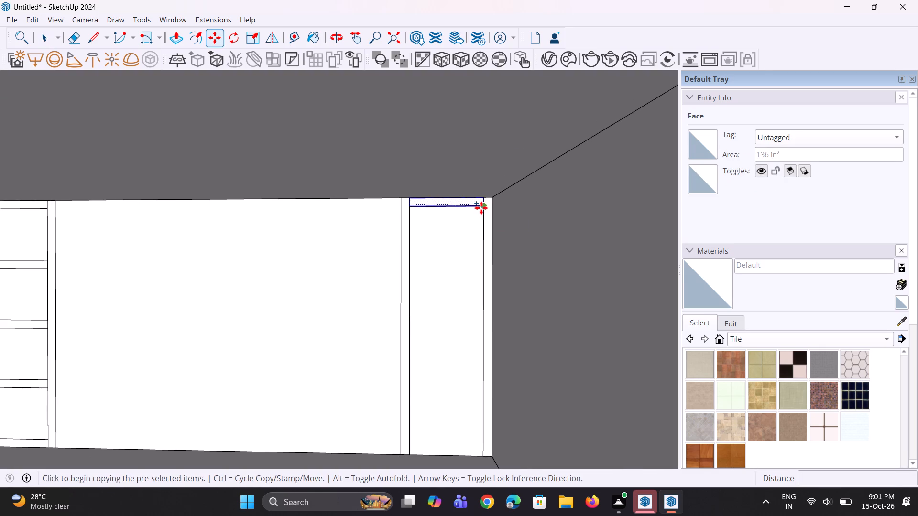
{"action": "scroll", "coordinate": [477, 266], "scroll_direction": "down", "scroll_amount": 3}
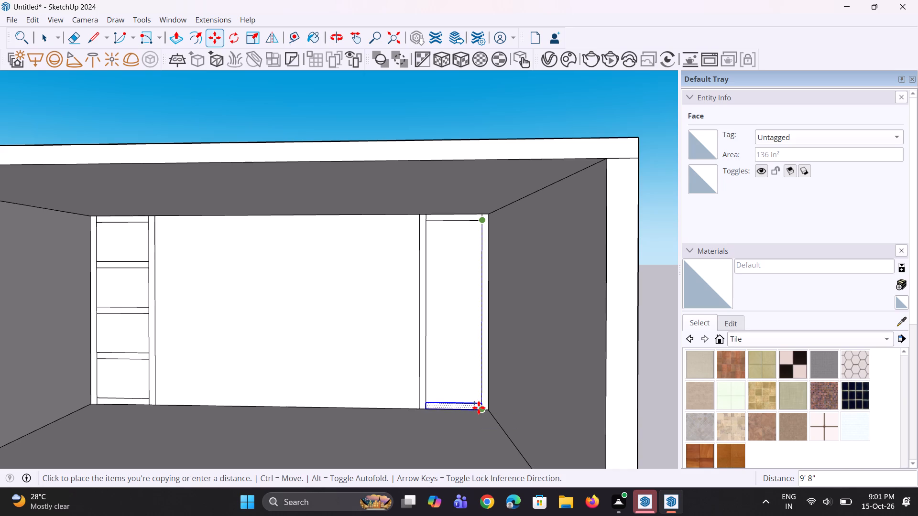
{"action": "left_click", "coordinate": [479, 408]}
{"action": "key", "text": "slash"}
{"action": "key", "text": "4"}
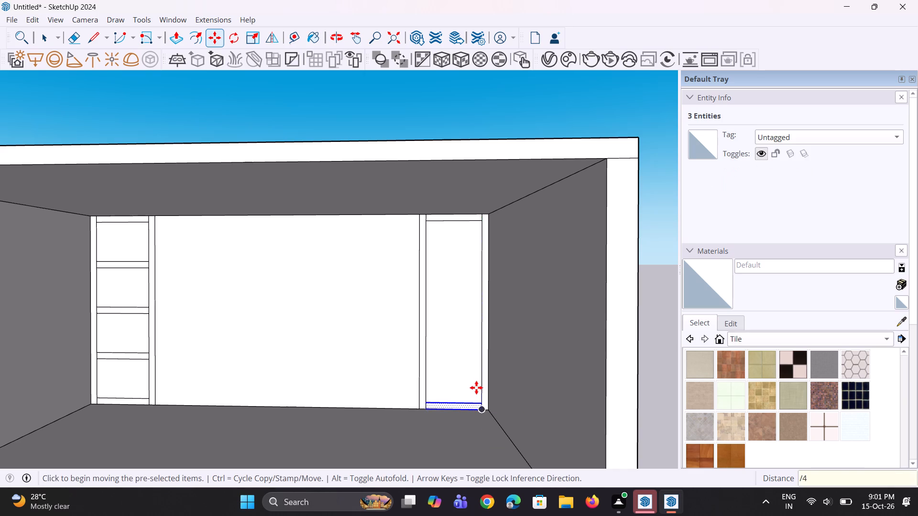
{"action": "key", "text": "Return"}
{"action": "scroll", "coordinate": [375, 359], "scroll_direction": "down", "scroll_amount": 6}
{"action": "key", "text": "space"}
{"action": "key", "text": "space"}
{"action": "left_click", "coordinate": [532, 337]}
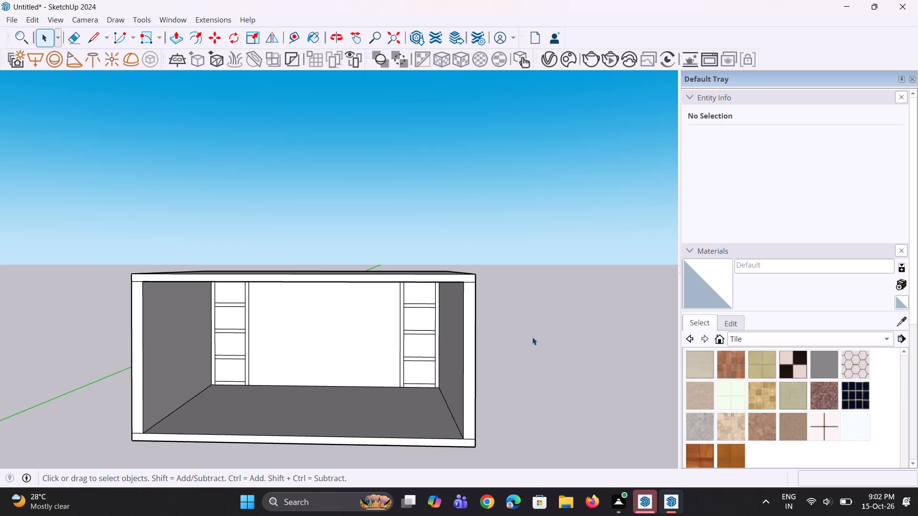
Erase the short vertical segments at both ends of the left shelf unit's top rail to merge it with the uprights.
{"action": "scroll", "coordinate": [437, 348], "scroll_direction": "down", "scroll_amount": 3}
{"action": "middle_click_drag", "start_coordinate": [438, 350], "coordinate": [395, 328]}
{"action": "scroll", "coordinate": [243, 282], "scroll_direction": "up", "scroll_amount": 5}
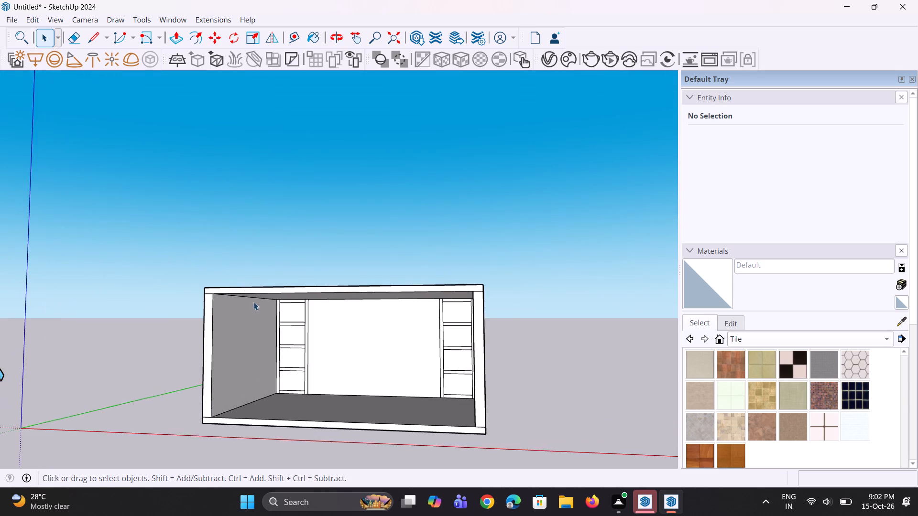
{"action": "scroll", "coordinate": [253, 302], "scroll_direction": "up", "scroll_amount": 6}
{"action": "middle_click_drag", "start_coordinate": [283, 301], "coordinate": [324, 301]}
{"action": "key", "text": "e"}
{"action": "scroll", "coordinate": [321, 300], "scroll_direction": "up", "scroll_amount": 8}
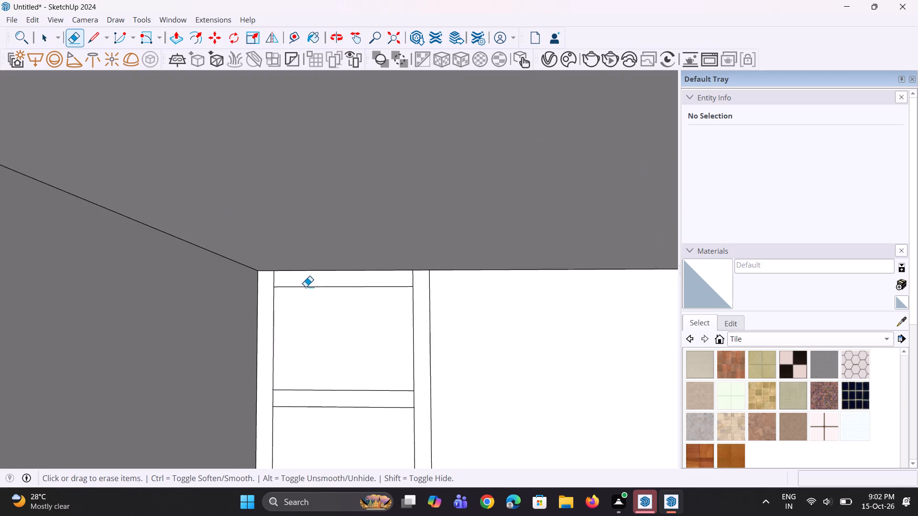
{"action": "scroll", "coordinate": [306, 287], "scroll_direction": "up", "scroll_amount": 1}
{"action": "left_click_drag", "start_coordinate": [268, 277], "coordinate": [276, 278]}
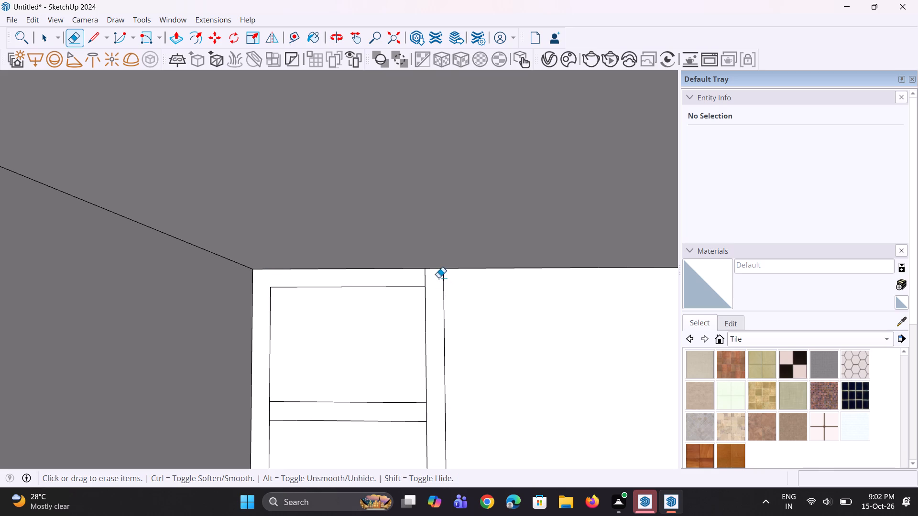
{"action": "left_click", "coordinate": [426, 278]}
Erase the short vertical segments at both ends of the left unit's uppermost intermediate shelf.
{"action": "scroll", "coordinate": [426, 278], "scroll_direction": "down", "scroll_amount": 4}
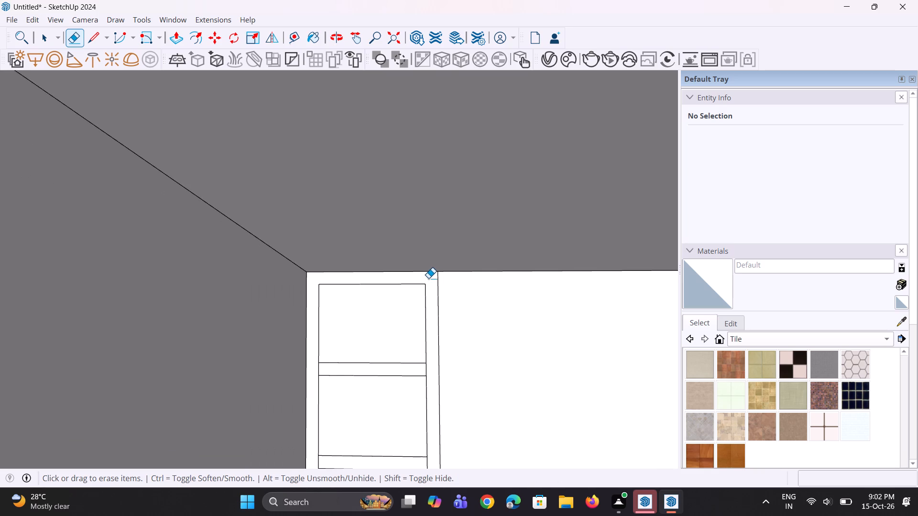
{"action": "scroll", "coordinate": [429, 278], "scroll_direction": "down", "scroll_amount": 3}
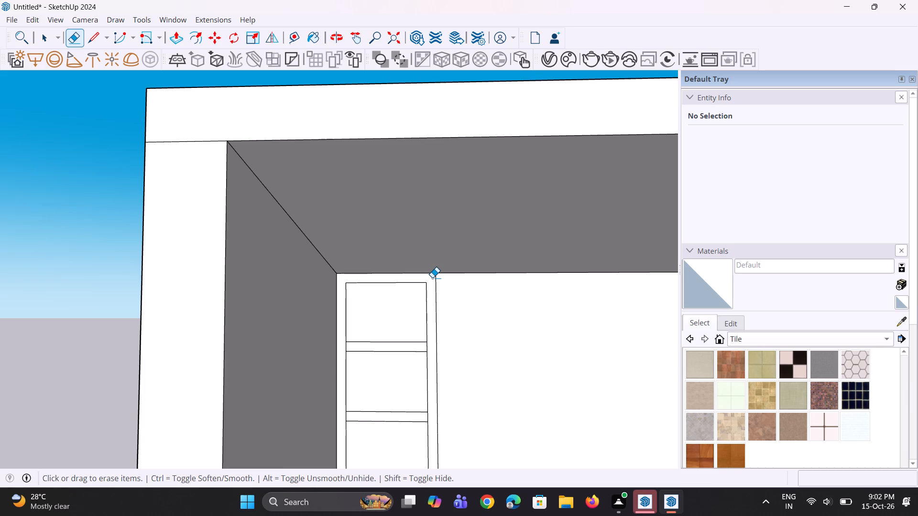
{"action": "scroll", "coordinate": [432, 278], "scroll_direction": "down", "scroll_amount": 4}
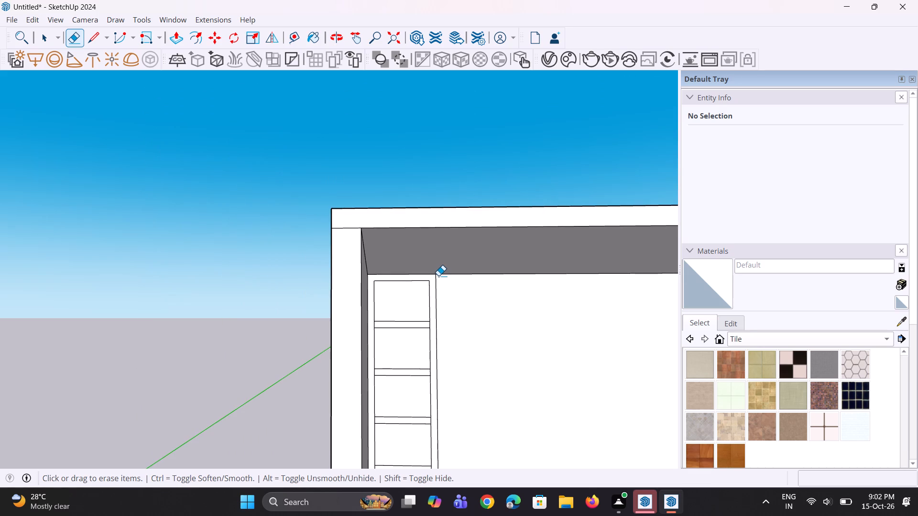
{"action": "scroll", "coordinate": [442, 276], "scroll_direction": "down", "scroll_amount": 2}
{"action": "scroll", "coordinate": [404, 349], "scroll_direction": "up", "scroll_amount": 5}
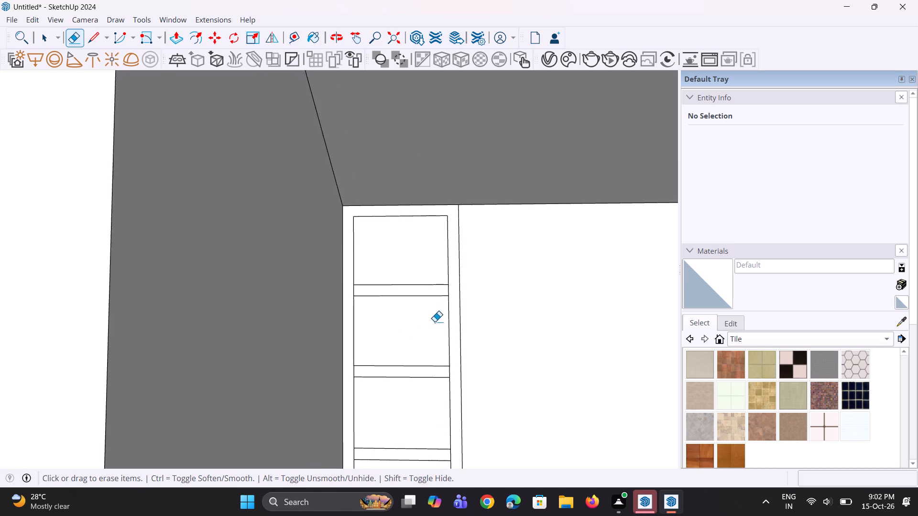
{"action": "scroll", "coordinate": [435, 322], "scroll_direction": "up", "scroll_amount": 6}
{"action": "left_click_drag", "start_coordinate": [455, 280], "coordinate": [452, 280]}
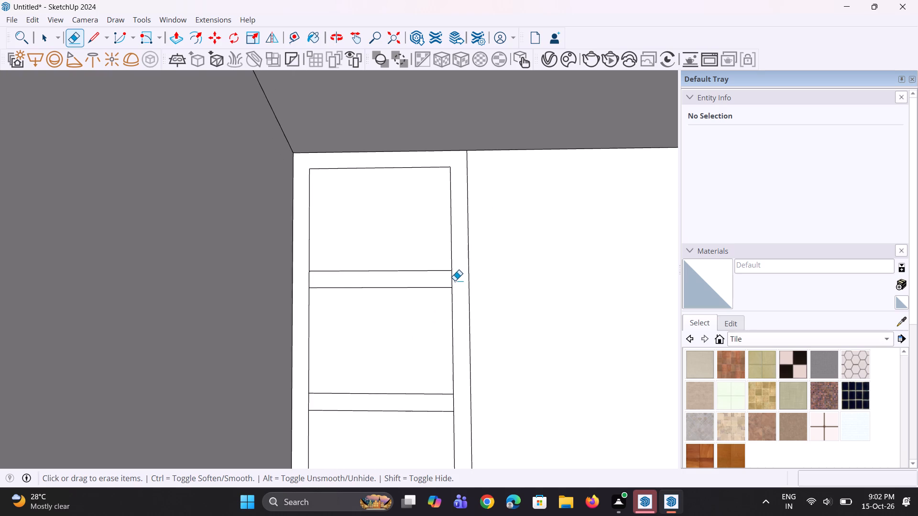
{"action": "left_click_drag", "start_coordinate": [452, 280], "coordinate": [445, 281]}
{"action": "left_click_drag", "start_coordinate": [306, 282], "coordinate": [316, 282]}
Erase the short vertical end segments of the left unit's middle and lowest intermediate shelves.
{"action": "scroll", "coordinate": [317, 282], "scroll_direction": "down", "scroll_amount": 2}
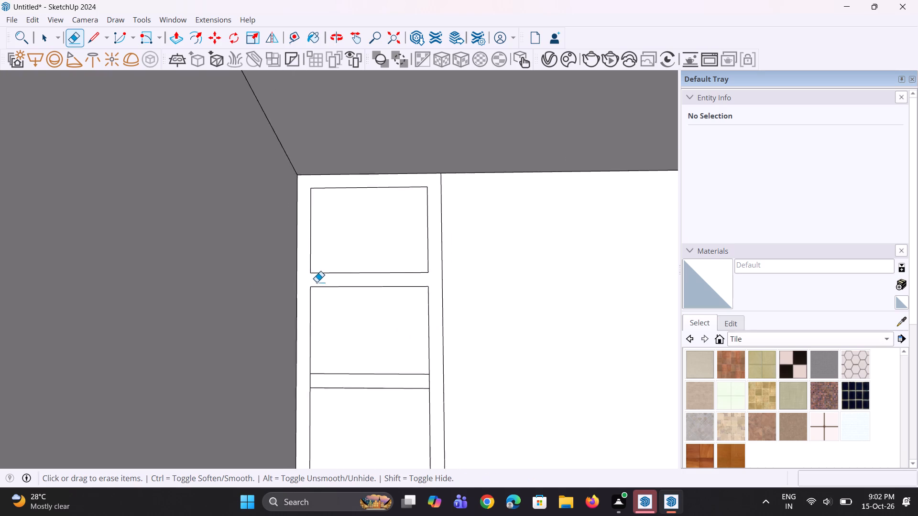
{"action": "scroll", "coordinate": [317, 282], "scroll_direction": "down", "scroll_amount": 2}
{"action": "scroll", "coordinate": [395, 369], "scroll_direction": "up", "scroll_amount": 5}
{"action": "left_click_drag", "start_coordinate": [413, 362], "coordinate": [423, 368]}
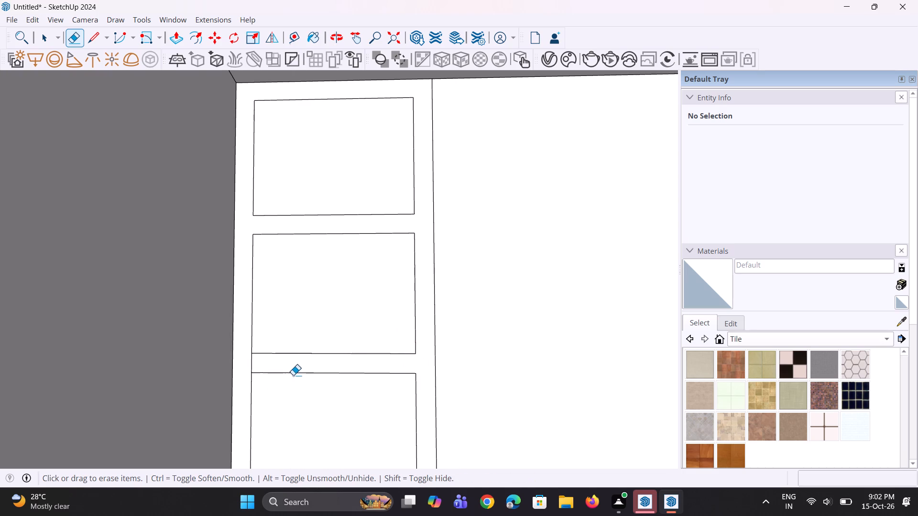
{"action": "left_click_drag", "start_coordinate": [248, 365], "coordinate": [258, 365]}
{"action": "scroll", "coordinate": [282, 327], "scroll_direction": "down", "scroll_amount": 8}
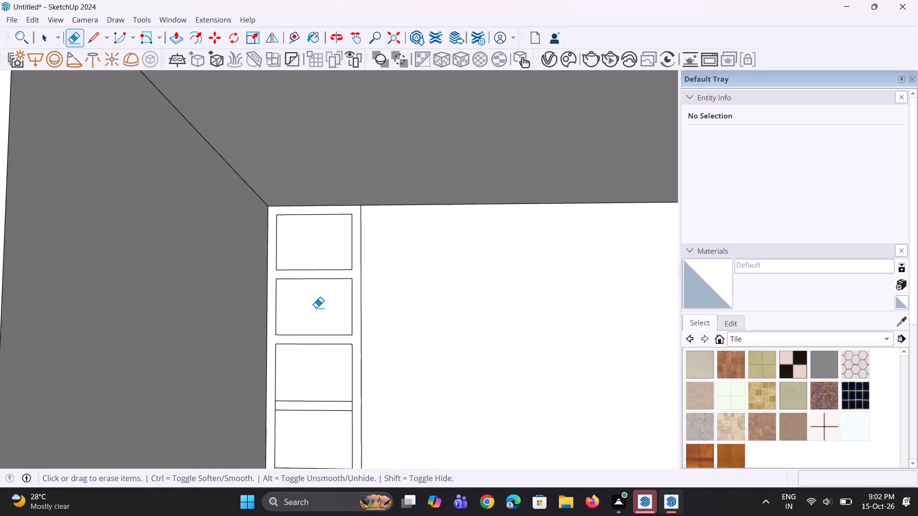
{"action": "scroll", "coordinate": [316, 308], "scroll_direction": "down", "scroll_amount": 2}
{"action": "scroll", "coordinate": [353, 413], "scroll_direction": "up", "scroll_amount": 7}
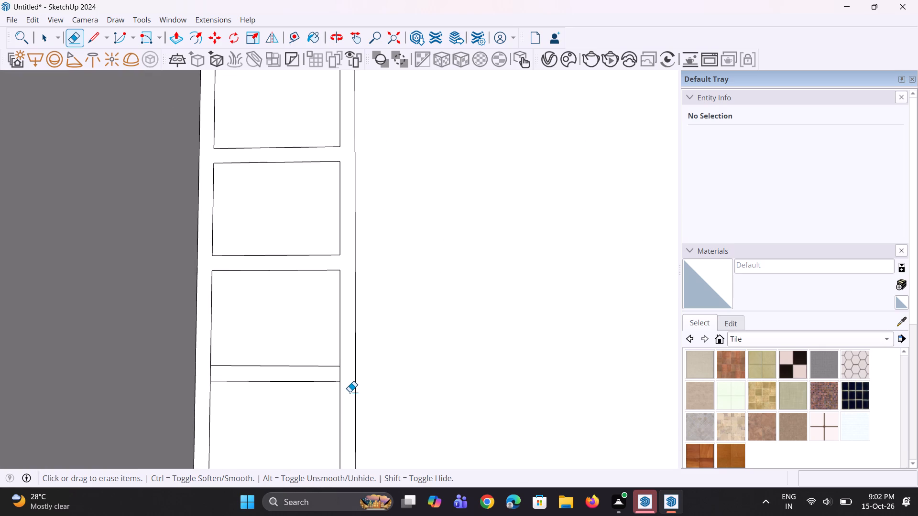
{"action": "scroll", "coordinate": [346, 398], "scroll_direction": "up", "scroll_amount": 2}
{"action": "left_click_drag", "start_coordinate": [335, 375], "coordinate": [339, 376]}
{"action": "left_click_drag", "start_coordinate": [167, 370], "coordinate": [199, 373]}
Erase the short vertical segments at both ends of the left unit's bottom rail.
{"action": "scroll", "coordinate": [276, 348], "scroll_direction": "down", "scroll_amount": 6}
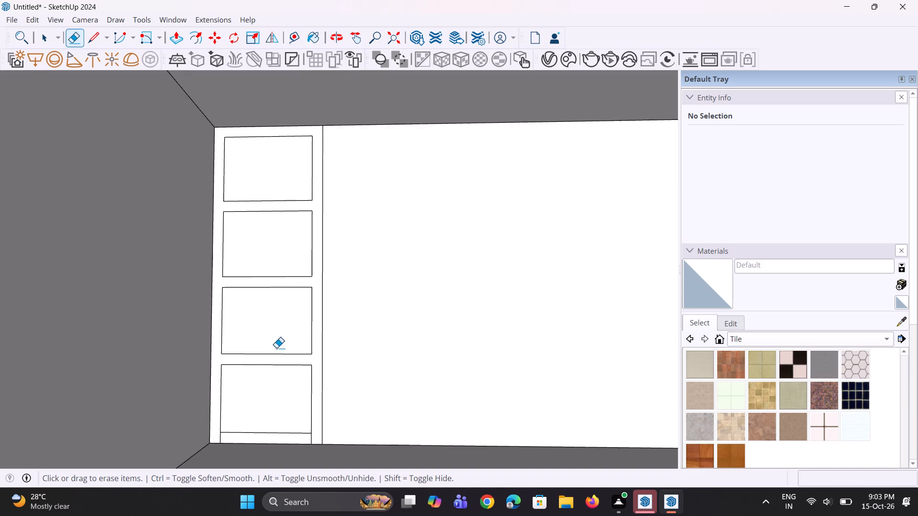
{"action": "scroll", "coordinate": [276, 348], "scroll_direction": "up", "scroll_amount": 1}
{"action": "scroll", "coordinate": [276, 348], "scroll_direction": "down", "scroll_amount": 5}
{"action": "scroll", "coordinate": [299, 430], "scroll_direction": "up", "scroll_amount": 13}
{"action": "left_click_drag", "start_coordinate": [297, 402], "coordinate": [296, 402]}
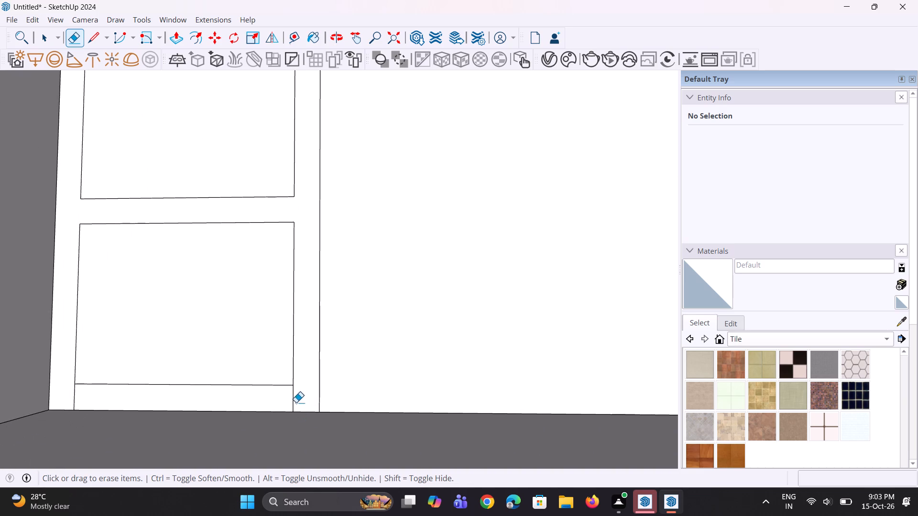
{"action": "left_click_drag", "start_coordinate": [296, 402], "coordinate": [73, 402]}
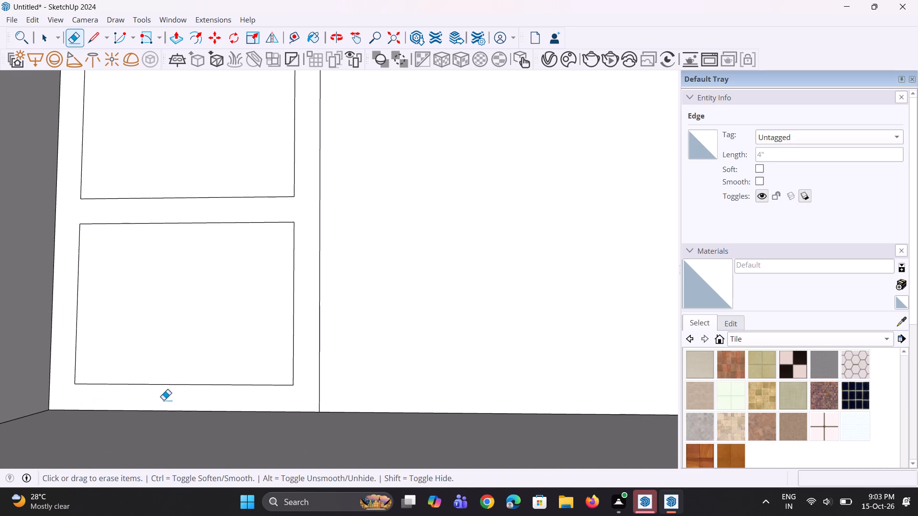
Erase the short vertical segments at both ends of the right shelf unit's top rail.
{"action": "scroll", "coordinate": [221, 406], "scroll_direction": "down", "scroll_amount": 16}
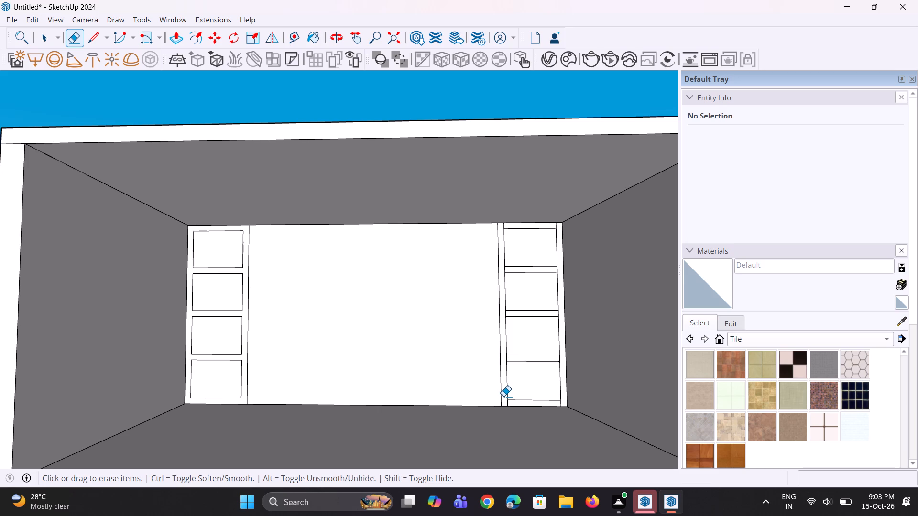
{"action": "scroll", "coordinate": [504, 396], "scroll_direction": "down", "scroll_amount": 3}
{"action": "middle_click_drag", "start_coordinate": [504, 396], "coordinate": [518, 379]}
{"action": "scroll", "coordinate": [504, 396], "scroll_direction": "up", "scroll_amount": 1}
{"action": "scroll", "coordinate": [551, 288], "scroll_direction": "up", "scroll_amount": 7}
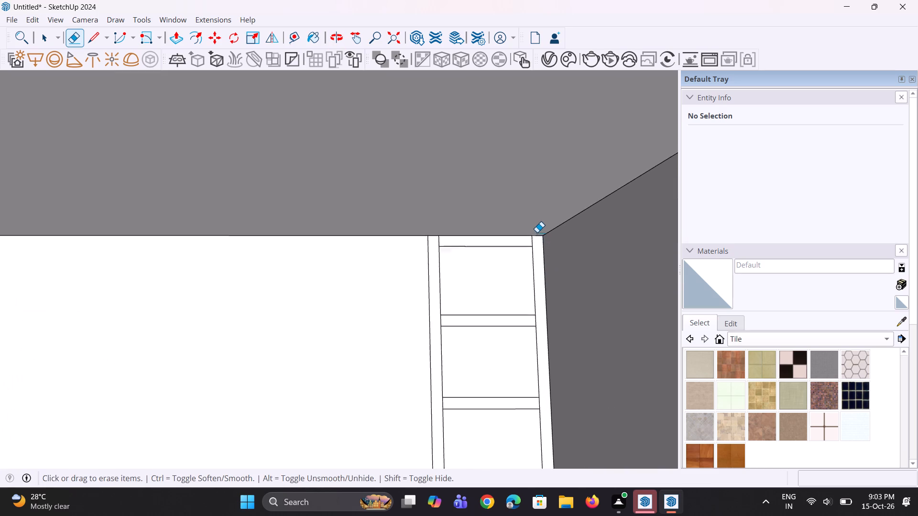
{"action": "scroll", "coordinate": [537, 232], "scroll_direction": "up", "scroll_amount": 9}
{"action": "left_click_drag", "start_coordinate": [527, 247], "coordinate": [533, 256]}
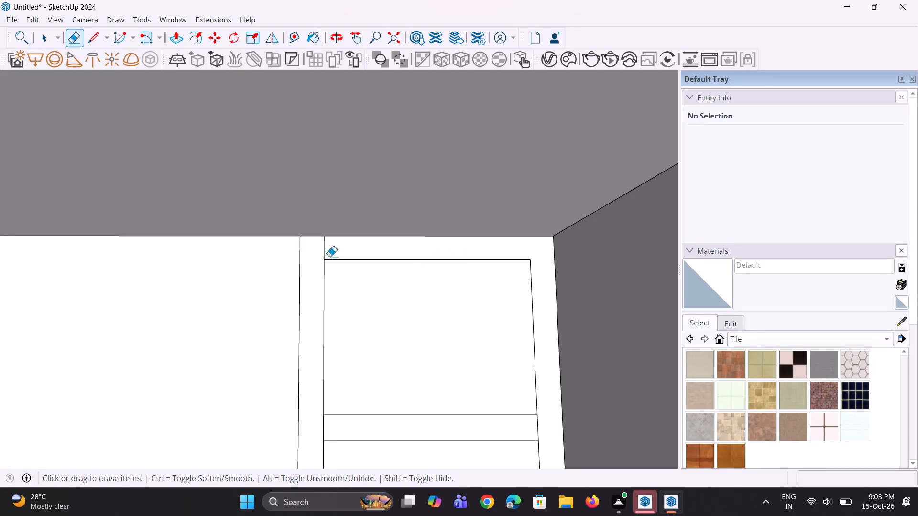
{"action": "left_click_drag", "start_coordinate": [322, 252], "coordinate": [338, 256]}
Erase the short vertical segments at both ends of the right unit's uppermost intermediate shelf.
{"action": "scroll", "coordinate": [338, 256], "scroll_direction": "down", "scroll_amount": 5}
{"action": "scroll", "coordinate": [306, 364], "scroll_direction": "up", "scroll_amount": 7}
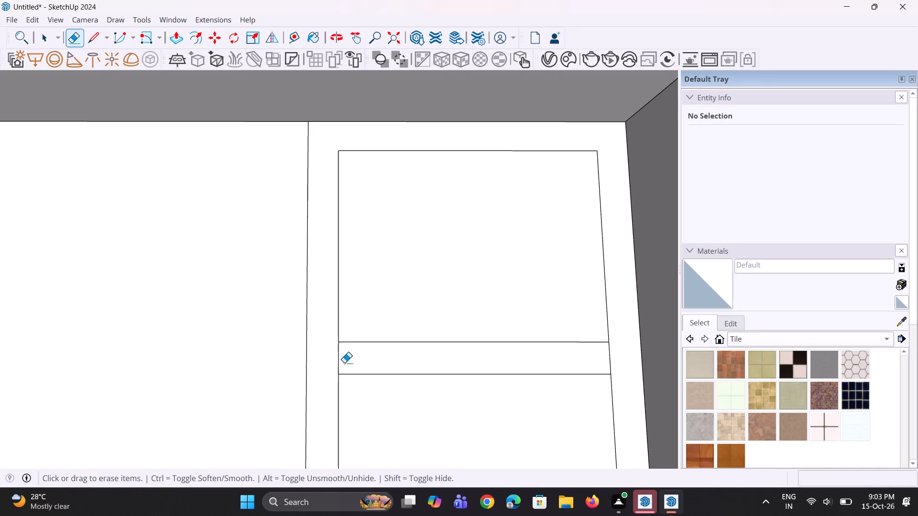
{"action": "left_click_drag", "start_coordinate": [336, 359], "coordinate": [352, 364]}
{"action": "scroll", "coordinate": [300, 374], "scroll_direction": "down", "scroll_amount": 3}
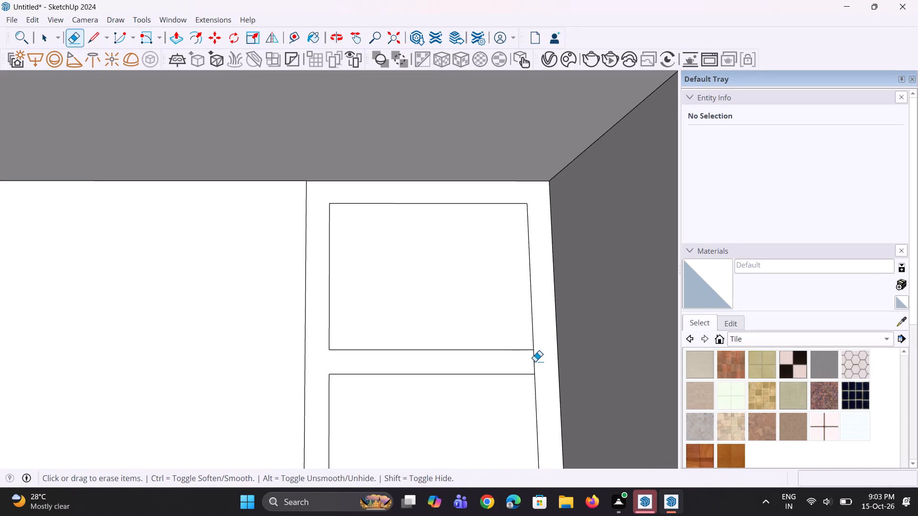
{"action": "left_click_drag", "start_coordinate": [529, 365], "coordinate": [540, 367]}
Erase the short vertical end segments of the right unit's middle and lowest intermediate shelves.
{"action": "scroll", "coordinate": [446, 333], "scroll_direction": "down", "scroll_amount": 10}
{"action": "scroll", "coordinate": [493, 417], "scroll_direction": "up", "scroll_amount": 3}
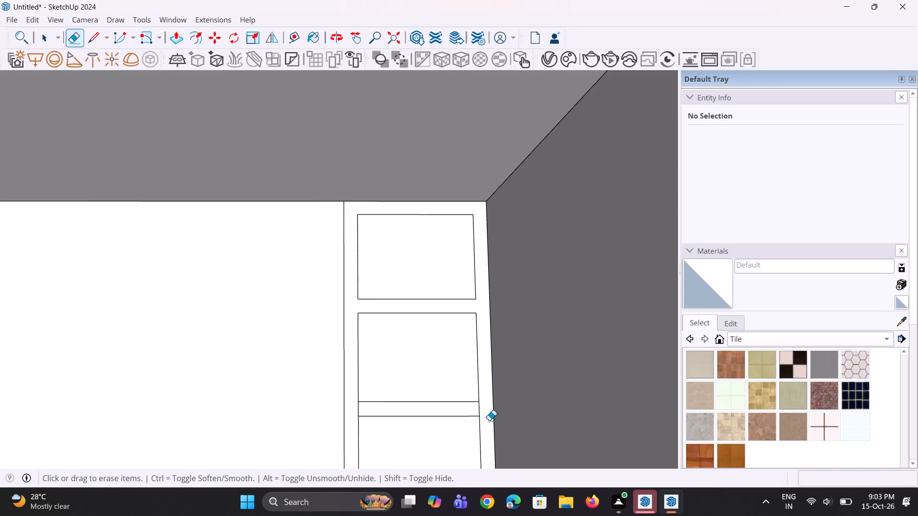
{"action": "scroll", "coordinate": [489, 420], "scroll_direction": "up", "scroll_amount": 6}
{"action": "left_click_drag", "start_coordinate": [484, 410], "coordinate": [472, 410]}
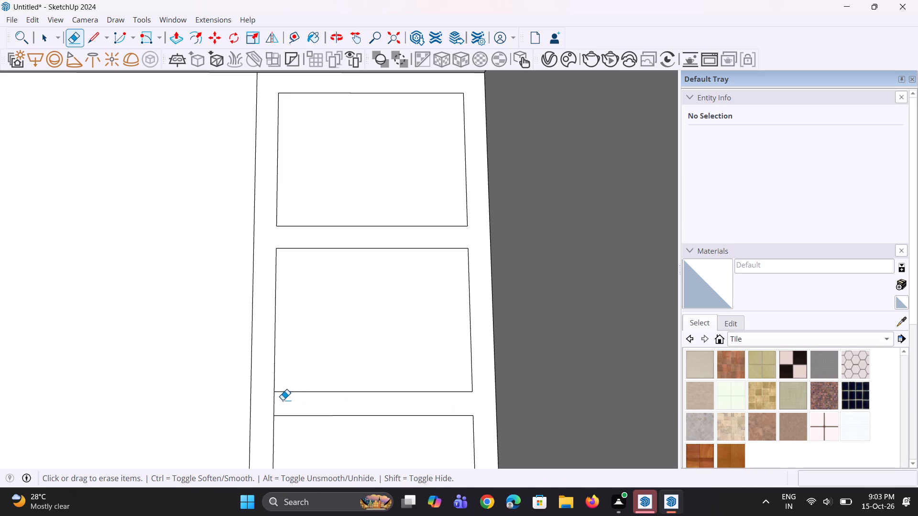
{"action": "left_click_drag", "start_coordinate": [272, 404], "coordinate": [281, 408]}
{"action": "scroll", "coordinate": [324, 359], "scroll_direction": "down", "scroll_amount": 14}
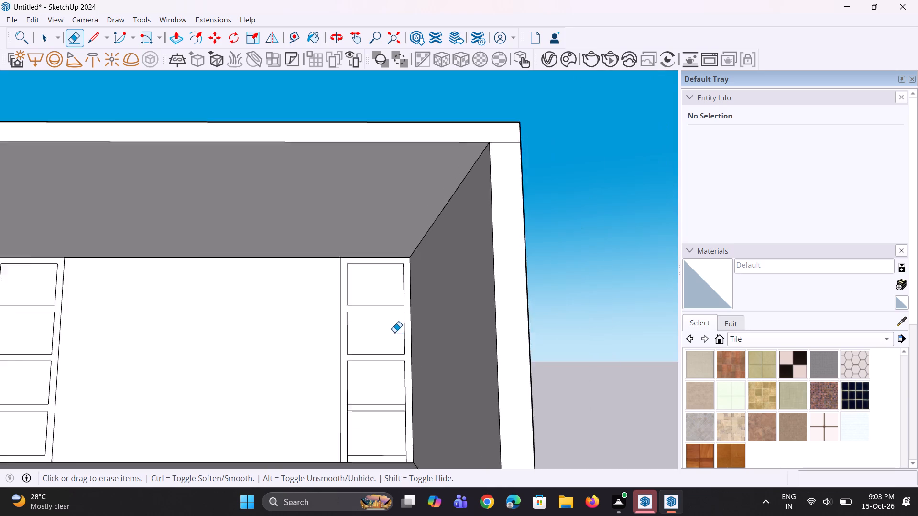
{"action": "scroll", "coordinate": [406, 404], "scroll_direction": "up", "scroll_amount": 13}
{"action": "left_click_drag", "start_coordinate": [406, 402], "coordinate": [395, 400]}
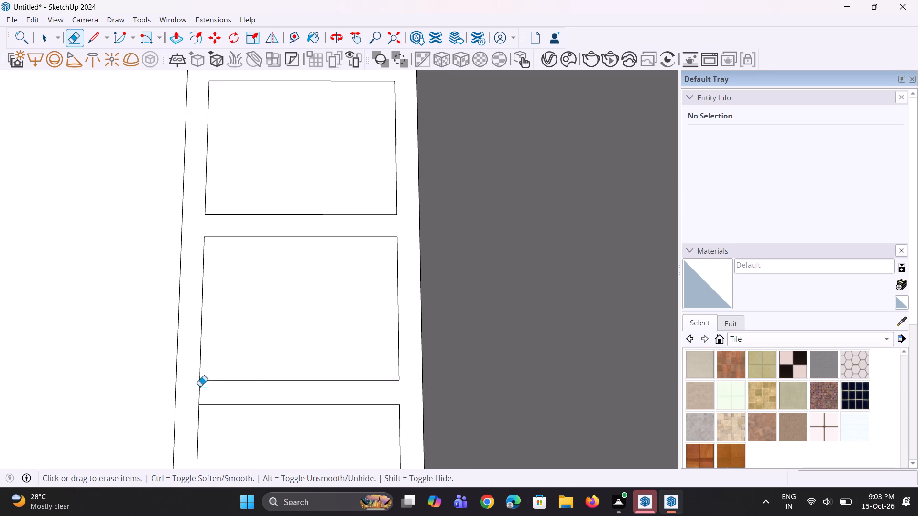
{"action": "left_click_drag", "start_coordinate": [194, 394], "coordinate": [209, 396]}
Erase the short vertical segments at both ends of the right unit's bottom rail to complete its continuous frame.
{"action": "scroll", "coordinate": [236, 324], "scroll_direction": "down", "scroll_amount": 10}
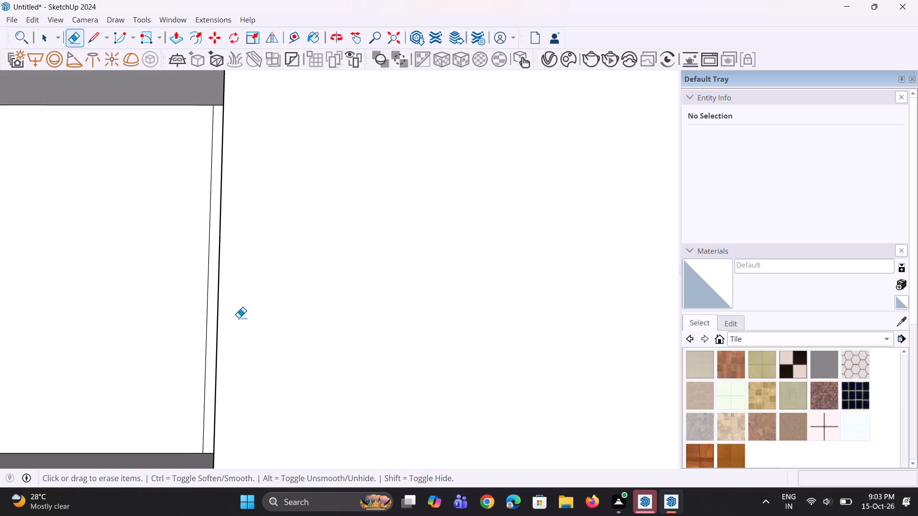
{"action": "middle_click_drag", "start_coordinate": [167, 325], "coordinate": [208, 339]}
{"action": "scroll", "coordinate": [210, 344], "scroll_direction": "down", "scroll_amount": 1}
{"action": "scroll", "coordinate": [238, 430], "scroll_direction": "up", "scroll_amount": 6}
{"action": "left_click_drag", "start_coordinate": [208, 446], "coordinate": [183, 452]}
{"action": "left_click_drag", "start_coordinate": [371, 441], "coordinate": [382, 441]}
{"action": "scroll", "coordinate": [340, 412], "scroll_direction": "down", "scroll_amount": 4}
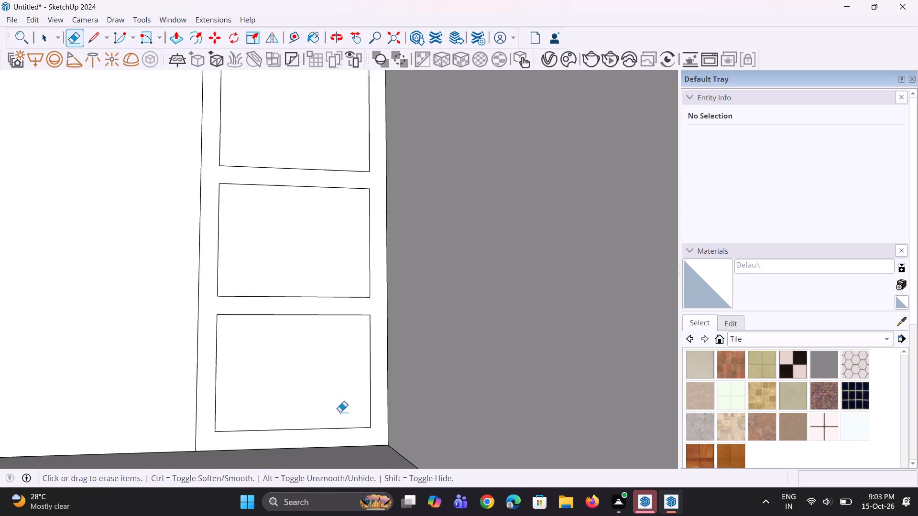
{"action": "scroll", "coordinate": [340, 412], "scroll_direction": "down", "scroll_amount": 8}
{"action": "middle_click_drag", "start_coordinate": [348, 398], "coordinate": [335, 408]}
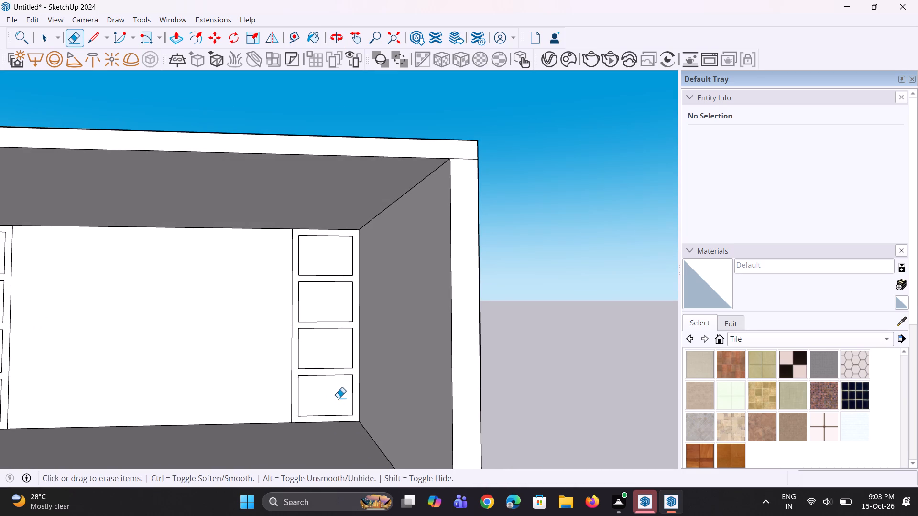
Extrude the right shelf unit's continuous front frame 3' out from the back wall.
{"action": "key", "text": "p"}
{"action": "left_click", "coordinate": [357, 383]}
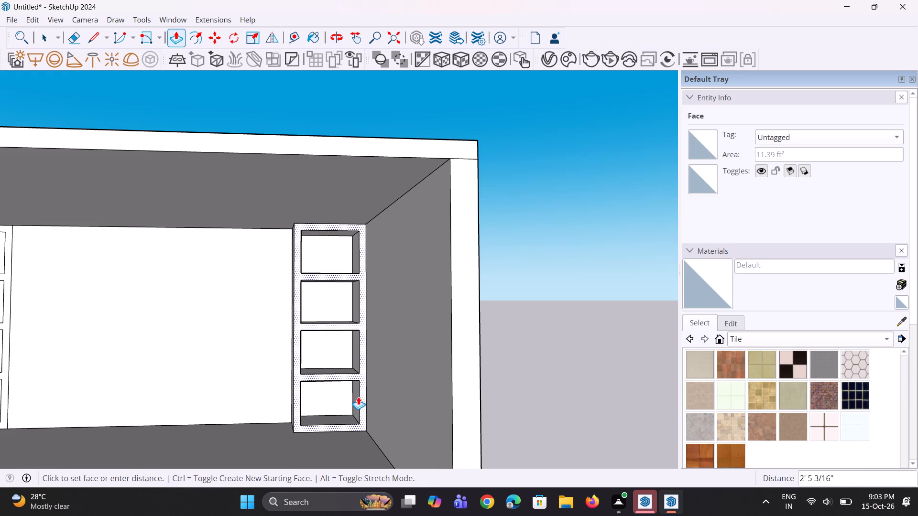
{"action": "type", "text": "3'"}
{"action": "key", "text": "Return"}
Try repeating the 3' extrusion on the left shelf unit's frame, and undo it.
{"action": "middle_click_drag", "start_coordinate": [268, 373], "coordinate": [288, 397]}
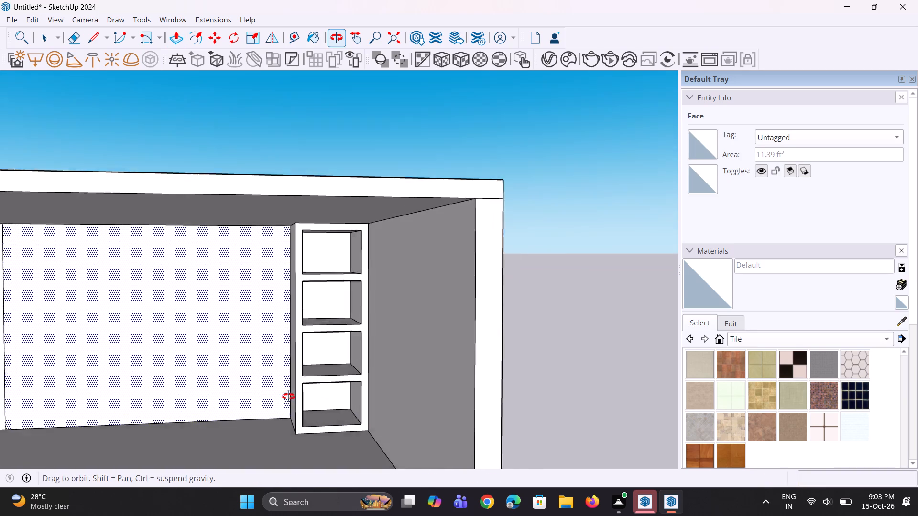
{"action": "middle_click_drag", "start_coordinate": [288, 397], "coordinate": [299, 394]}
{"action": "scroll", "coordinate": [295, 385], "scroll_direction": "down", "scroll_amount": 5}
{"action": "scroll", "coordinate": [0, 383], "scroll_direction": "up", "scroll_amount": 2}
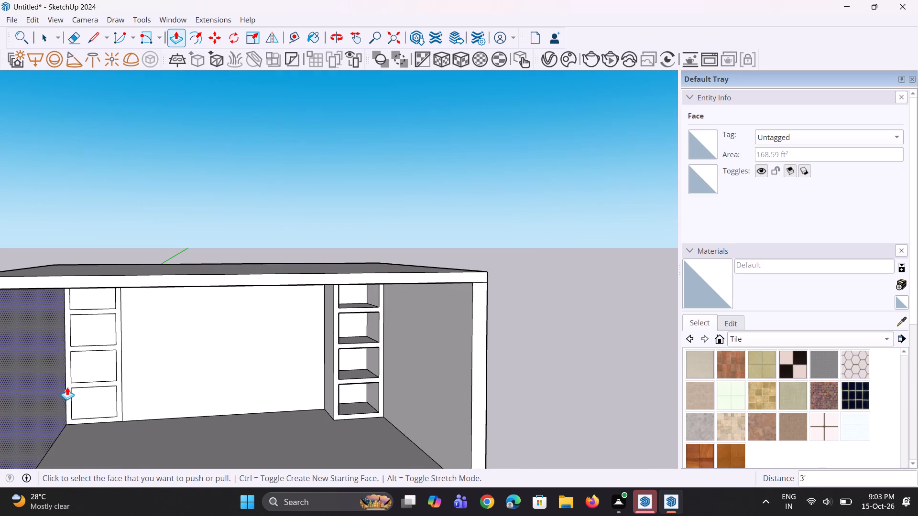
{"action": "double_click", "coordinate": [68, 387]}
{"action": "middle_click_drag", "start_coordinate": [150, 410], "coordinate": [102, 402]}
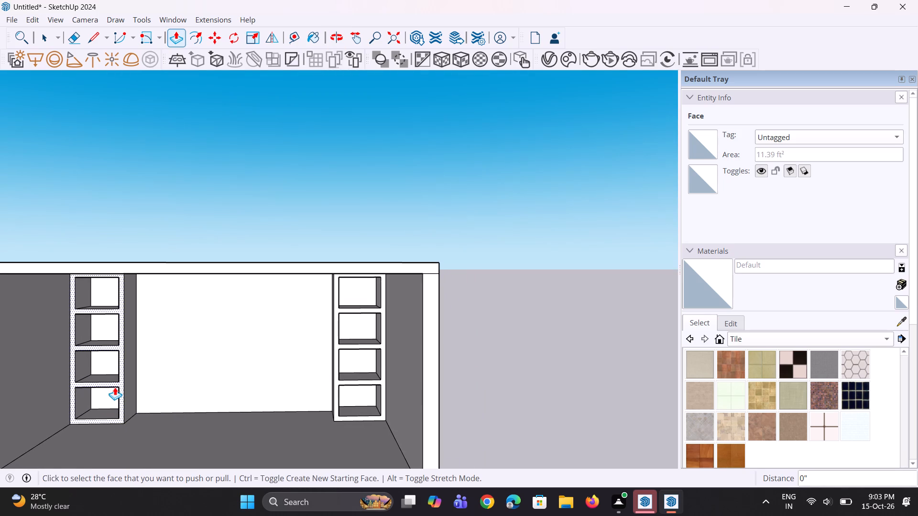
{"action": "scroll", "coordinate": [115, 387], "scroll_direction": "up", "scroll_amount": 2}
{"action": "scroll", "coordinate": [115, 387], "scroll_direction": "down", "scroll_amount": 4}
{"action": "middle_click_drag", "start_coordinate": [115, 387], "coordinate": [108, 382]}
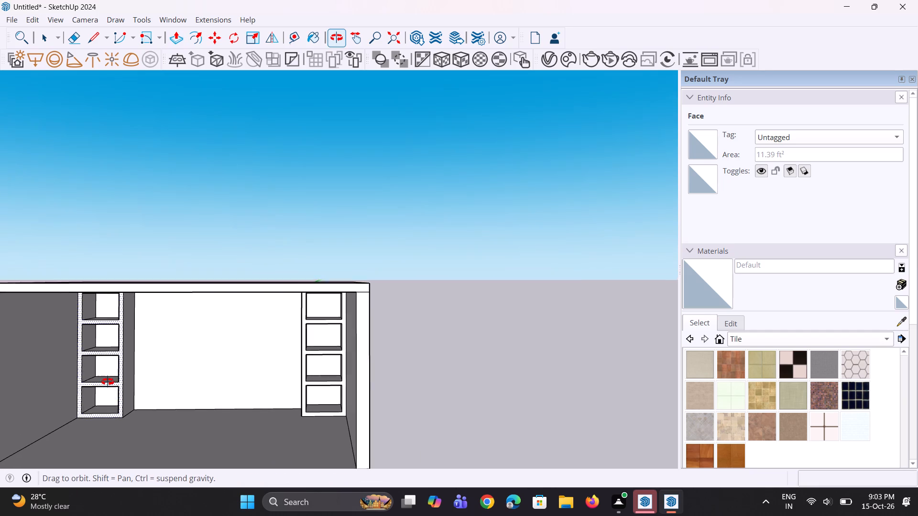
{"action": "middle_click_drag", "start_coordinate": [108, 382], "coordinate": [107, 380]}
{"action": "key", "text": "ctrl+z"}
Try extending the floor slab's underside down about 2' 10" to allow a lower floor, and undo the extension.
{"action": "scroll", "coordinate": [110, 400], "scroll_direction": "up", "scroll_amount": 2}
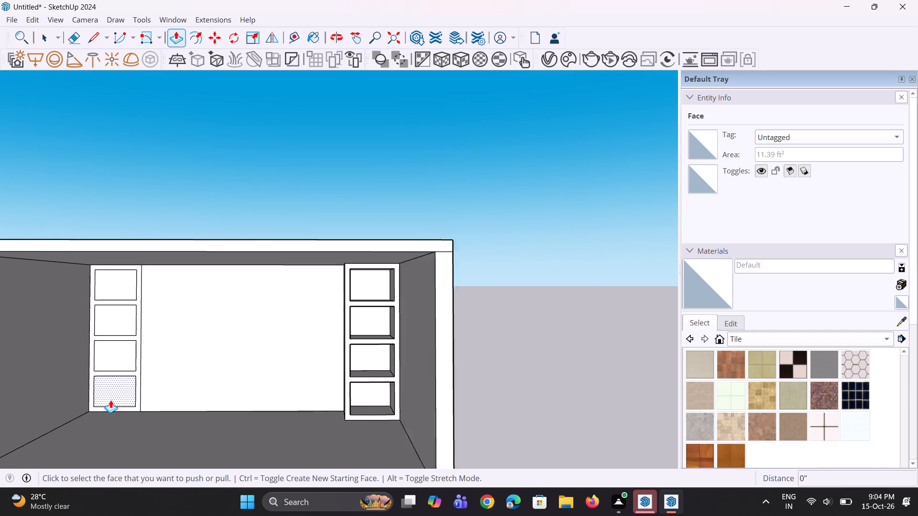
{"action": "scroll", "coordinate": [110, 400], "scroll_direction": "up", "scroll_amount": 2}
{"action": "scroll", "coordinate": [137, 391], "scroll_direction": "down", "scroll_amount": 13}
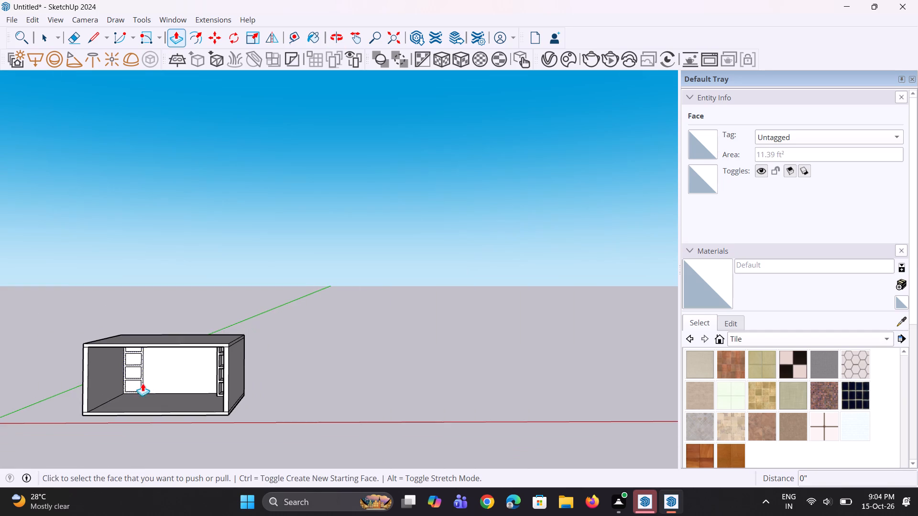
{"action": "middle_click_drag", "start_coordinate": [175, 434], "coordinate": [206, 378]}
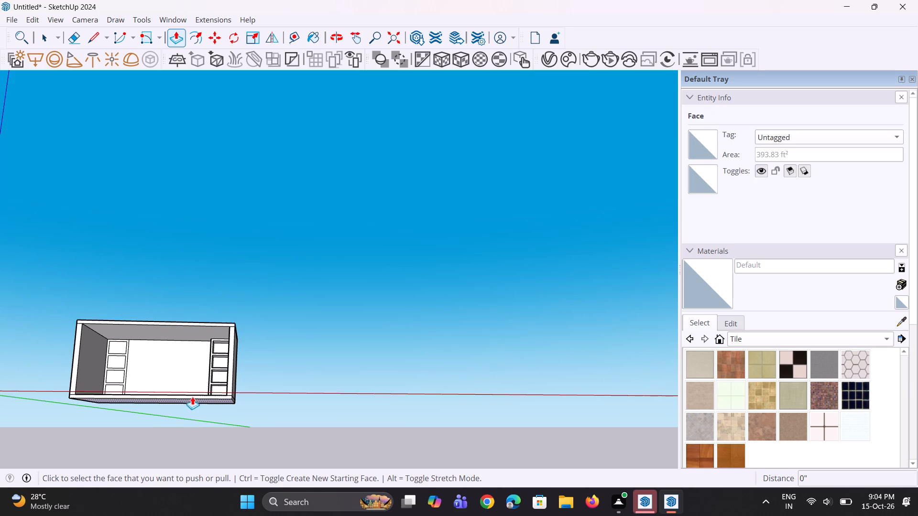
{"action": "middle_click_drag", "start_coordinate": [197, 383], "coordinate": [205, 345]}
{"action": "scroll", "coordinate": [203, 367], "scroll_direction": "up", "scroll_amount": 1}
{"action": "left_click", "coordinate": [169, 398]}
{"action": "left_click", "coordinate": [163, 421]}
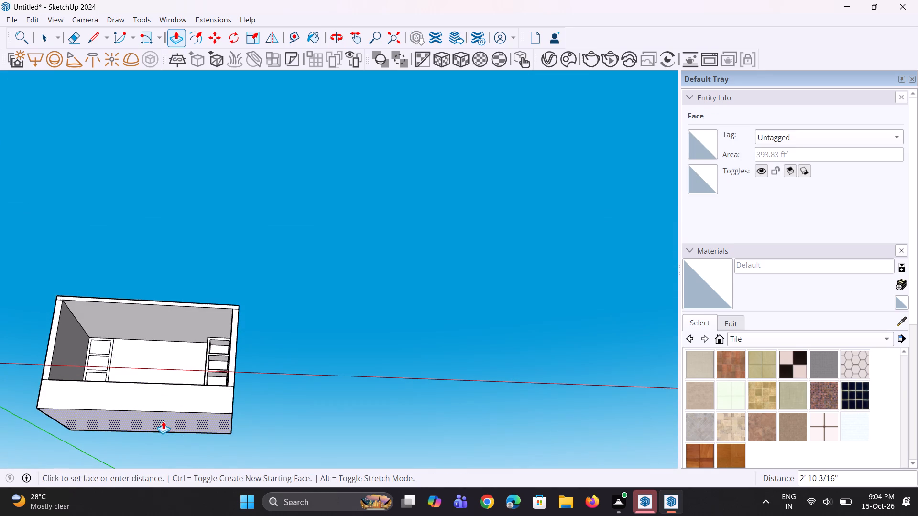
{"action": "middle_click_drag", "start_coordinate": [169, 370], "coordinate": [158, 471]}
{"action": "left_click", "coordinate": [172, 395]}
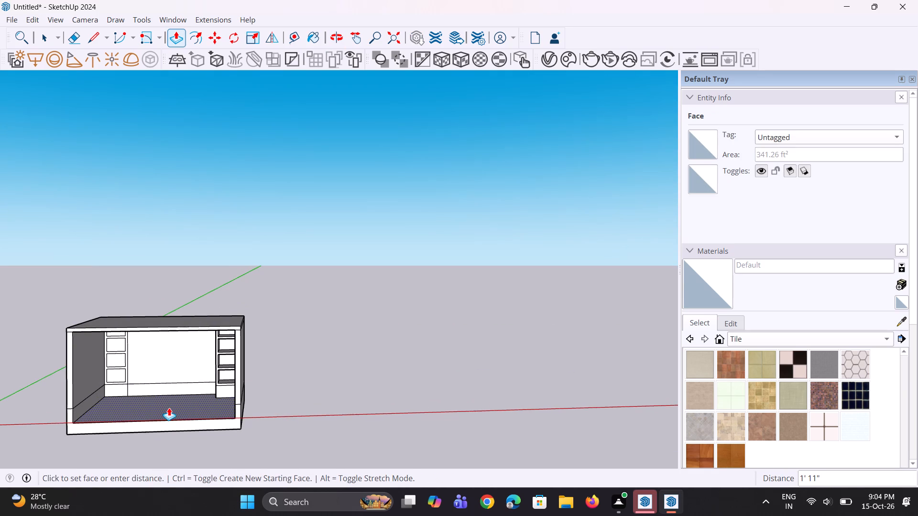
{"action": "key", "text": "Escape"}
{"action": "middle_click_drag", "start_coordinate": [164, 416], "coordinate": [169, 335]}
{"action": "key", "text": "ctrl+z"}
Pull the underside of the floor slab down about 1'.
{"action": "scroll", "coordinate": [134, 413], "scroll_direction": "up", "scroll_amount": 2, "text": "ctrl"}
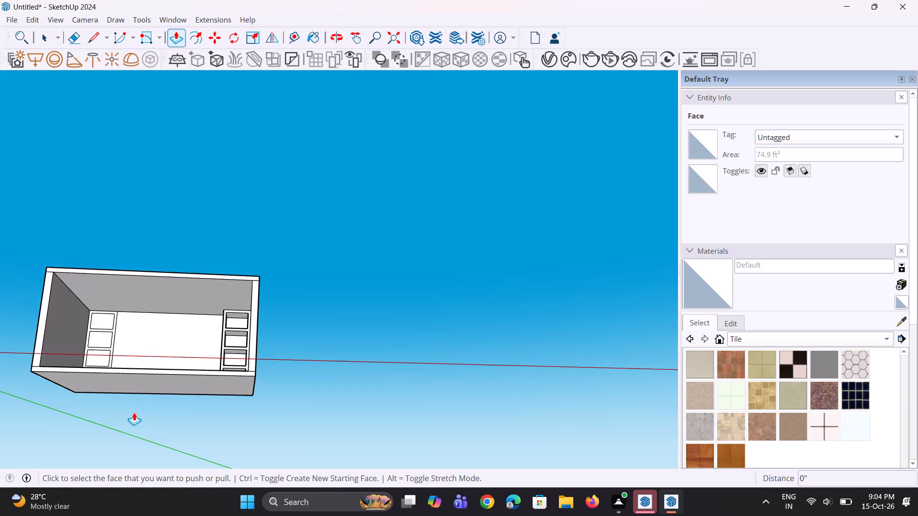
{"action": "middle_click_drag", "start_coordinate": [136, 407], "coordinate": [143, 377]}
{"action": "left_click", "coordinate": [144, 376]}
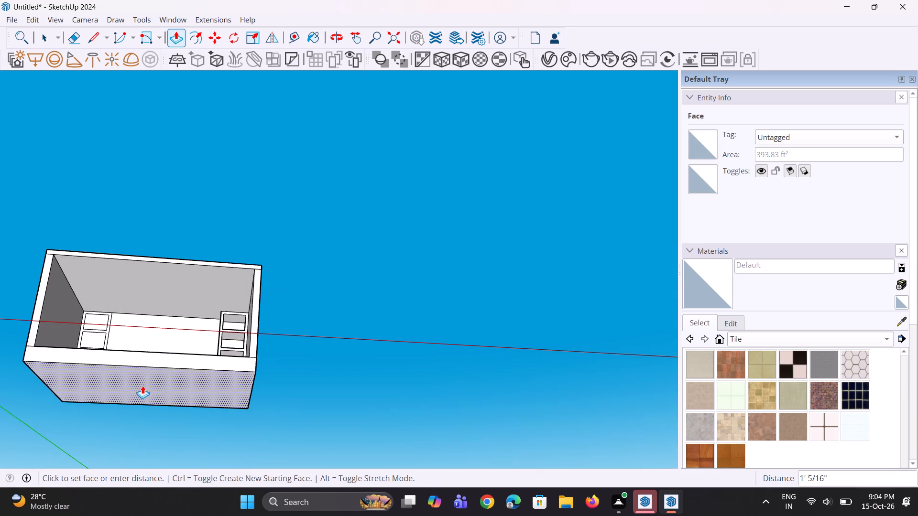
{"action": "left_click", "coordinate": [142, 388]}
Push the room's floor surface down about 1' 5" into the thickened slab.
{"action": "scroll", "coordinate": [142, 388], "scroll_direction": "down", "scroll_amount": 4}
{"action": "scroll", "coordinate": [142, 388], "scroll_direction": "up", "scroll_amount": 1}
{"action": "middle_click_drag", "start_coordinate": [142, 388], "coordinate": [142, 458]}
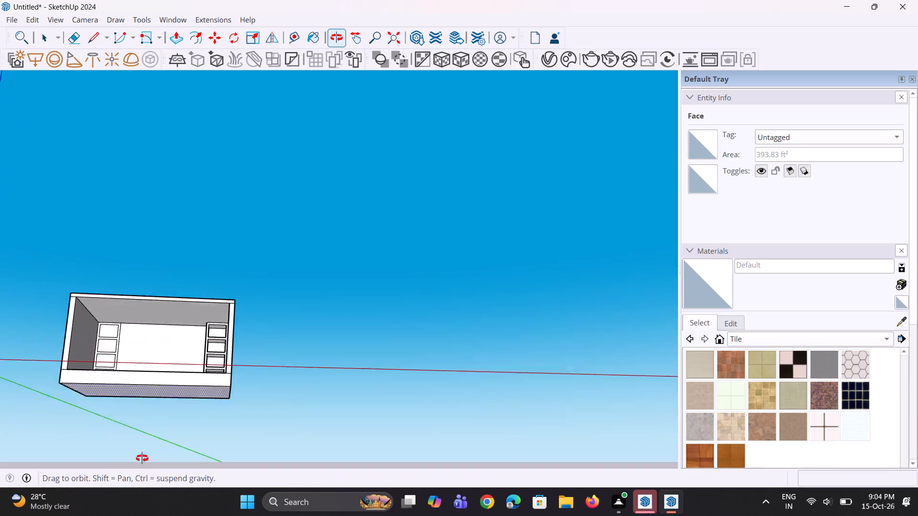
{"action": "middle_click_drag", "start_coordinate": [142, 458], "coordinate": [144, 480]}
{"action": "scroll", "coordinate": [140, 425], "scroll_direction": "up", "scroll_amount": 3}
{"action": "middle_click_drag", "start_coordinate": [162, 365], "coordinate": [163, 428]}
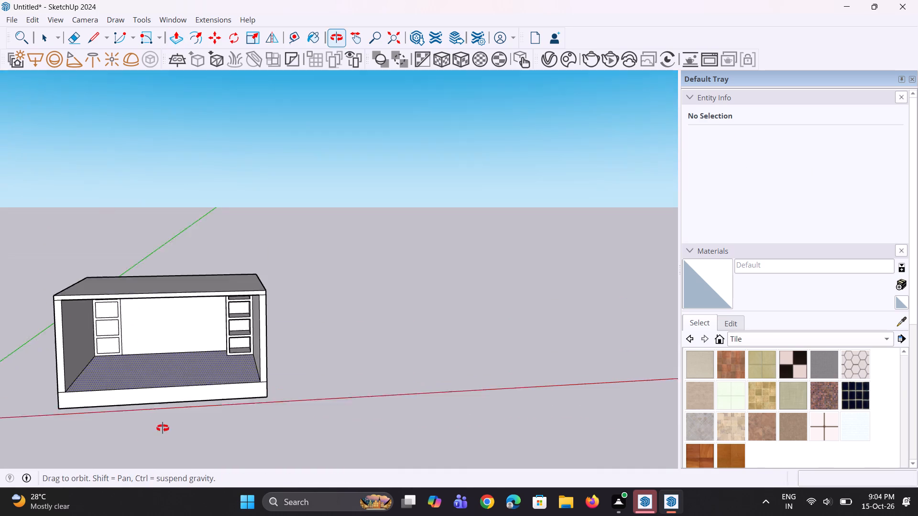
{"action": "middle_click_drag", "start_coordinate": [163, 428], "coordinate": [163, 430]}
{"action": "double_click", "coordinate": [171, 389]}
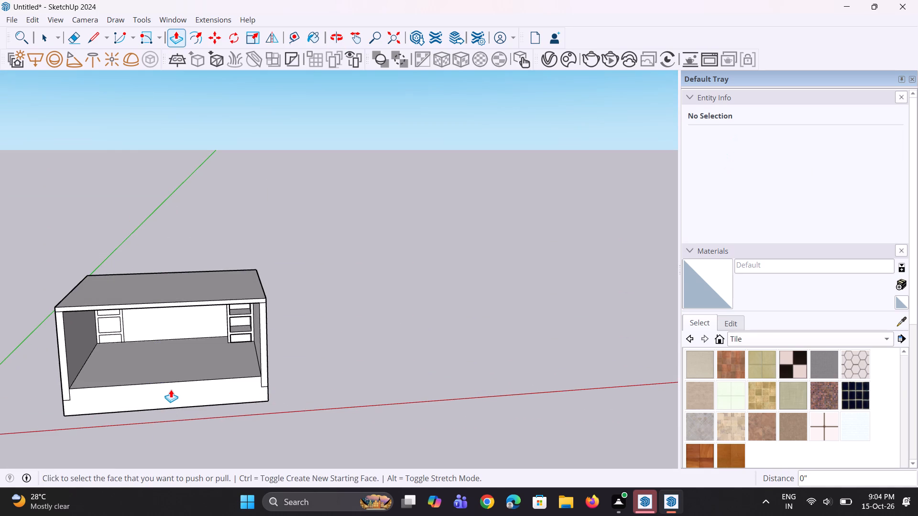
{"action": "key", "text": "ctrl+z"}
{"action": "left_click", "coordinate": [175, 383]}
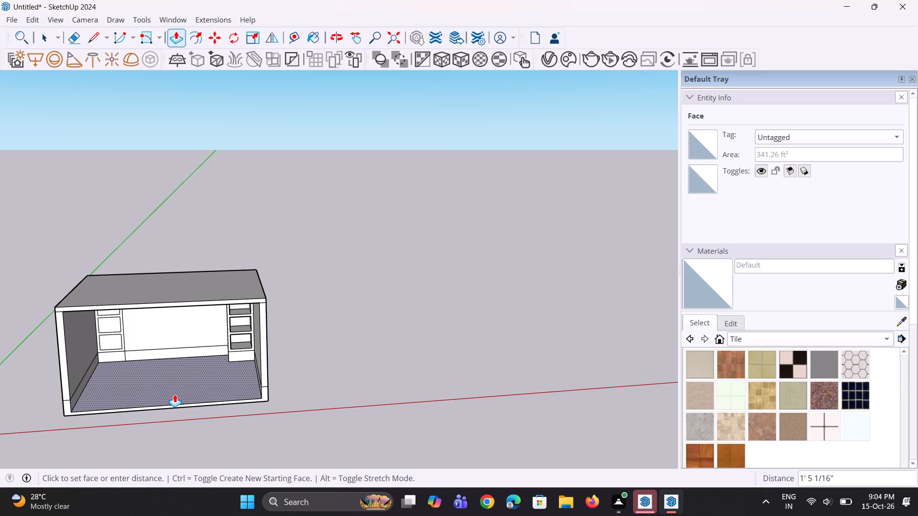
{"action": "left_click", "coordinate": [175, 394]}
Push the side face of the block beneath the right shelf unit 3' 6" to the side wall, leaving the unit floating.
{"action": "middle_click_drag", "start_coordinate": [168, 406], "coordinate": [171, 335]}
{"action": "scroll", "coordinate": [182, 363], "scroll_direction": "up", "scroll_amount": 8}
{"action": "scroll", "coordinate": [229, 362], "scroll_direction": "up", "scroll_amount": 1}
{"action": "middle_click_drag", "start_coordinate": [229, 362], "coordinate": [238, 376]}
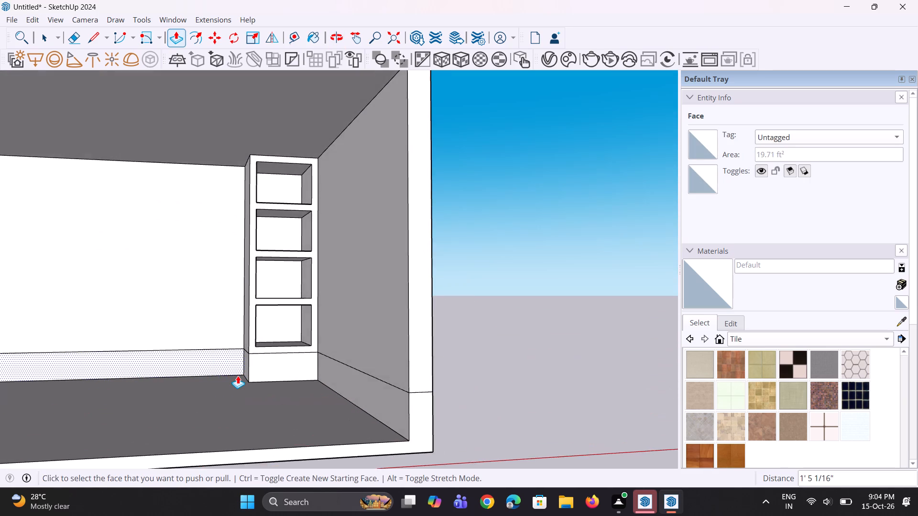
{"action": "scroll", "coordinate": [238, 376], "scroll_direction": "down", "scroll_amount": 3}
{"action": "middle_click_drag", "start_coordinate": [251, 368], "coordinate": [264, 403]}
{"action": "scroll", "coordinate": [249, 379], "scroll_direction": "up", "scroll_amount": 3}
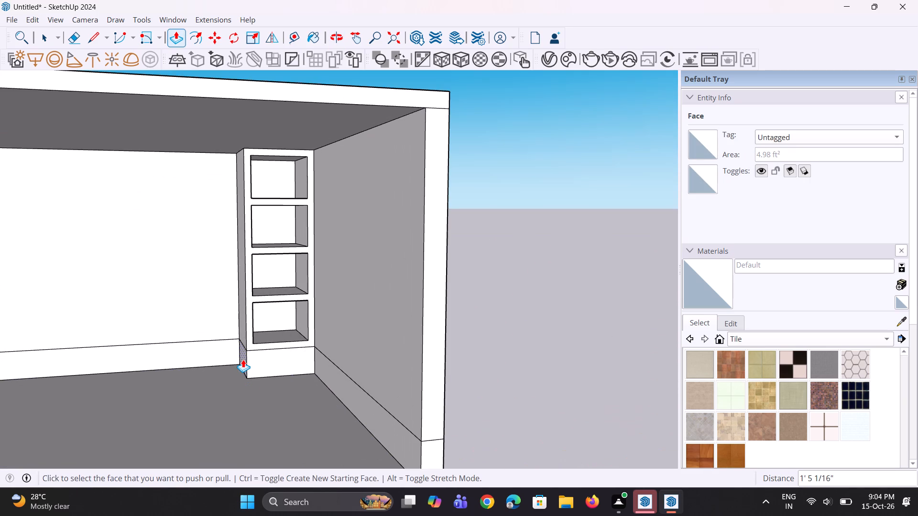
{"action": "left_click", "coordinate": [243, 359]}
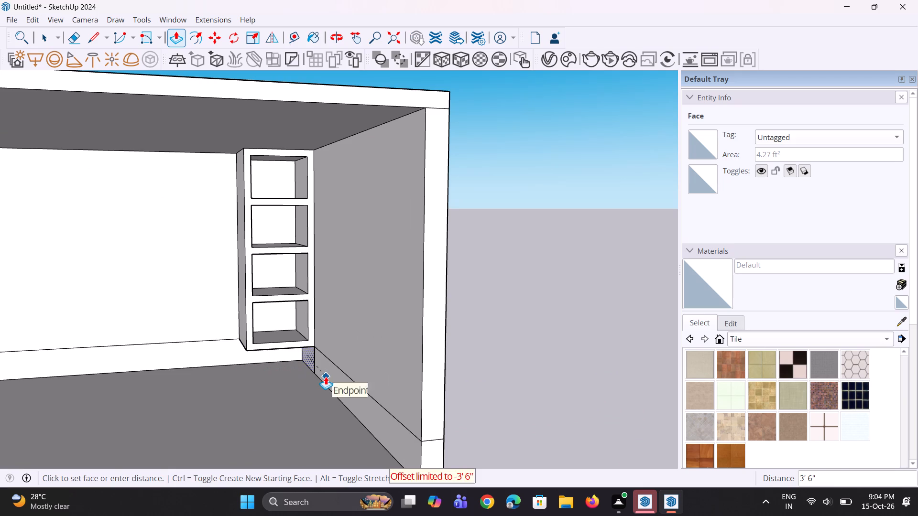
{"action": "left_click", "coordinate": [326, 376]}
Pull the underside of the floor slab down about 2 7/16" to thicken it.
{"action": "scroll", "coordinate": [326, 376], "scroll_direction": "down", "scroll_amount": 9}
{"action": "middle_click_drag", "start_coordinate": [173, 376], "coordinate": [142, 352]}
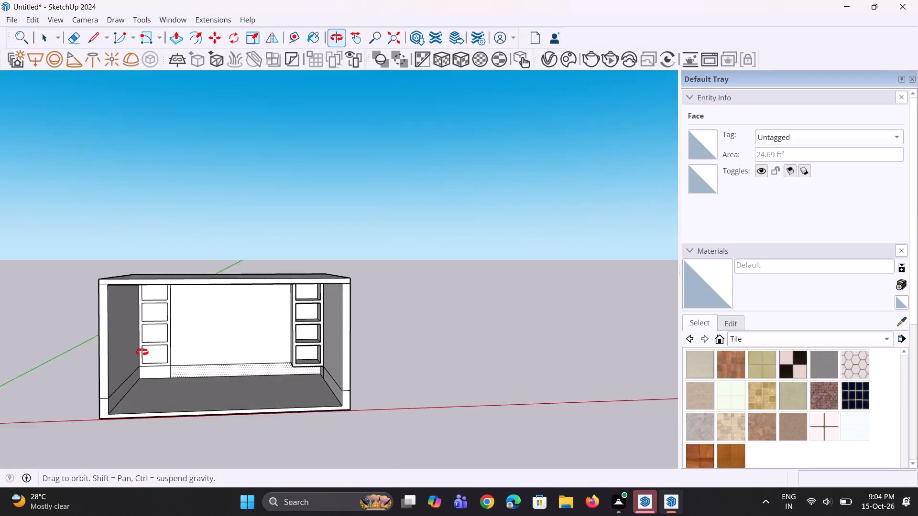
{"action": "middle_click_drag", "start_coordinate": [142, 352], "coordinate": [143, 351]}
{"action": "scroll", "coordinate": [174, 438], "scroll_direction": "up", "scroll_amount": 5}
{"action": "middle_click_drag", "start_coordinate": [180, 415], "coordinate": [188, 347]}
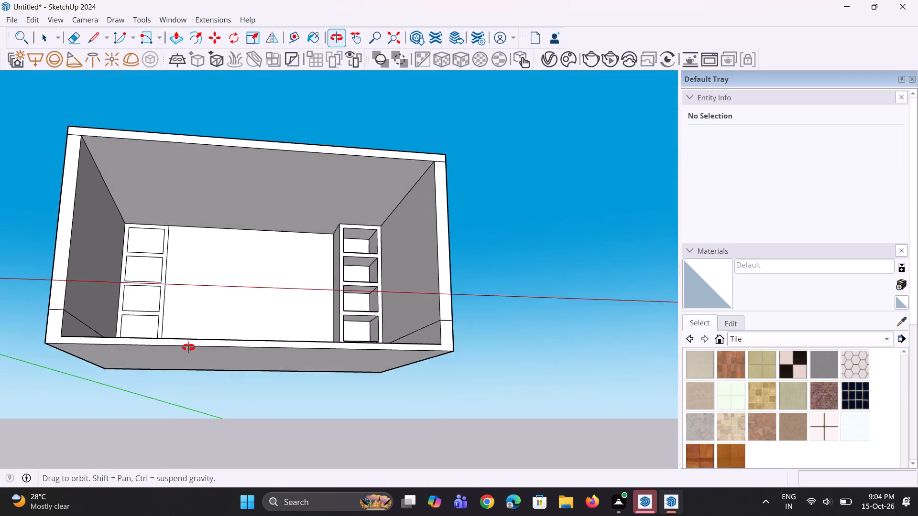
{"action": "middle_click_drag", "start_coordinate": [188, 347], "coordinate": [190, 342]}
{"action": "left_click", "coordinate": [190, 342]}
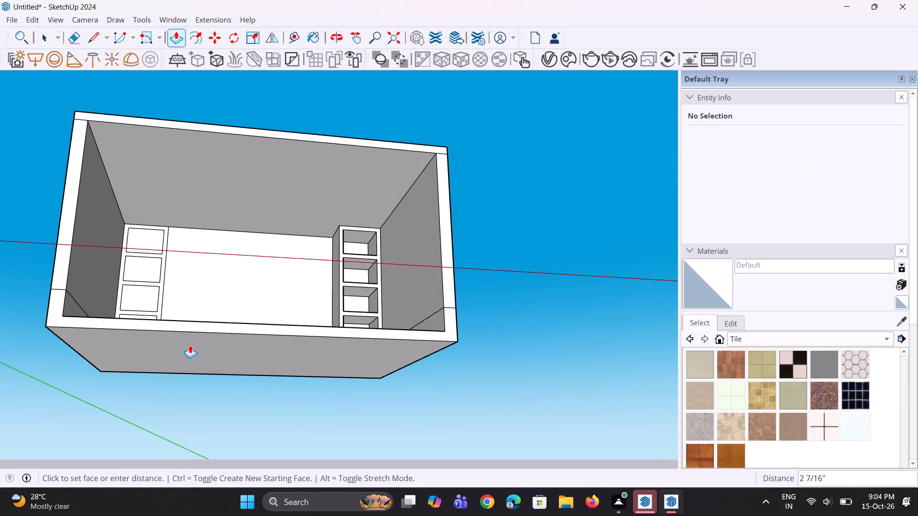
{"action": "left_click", "coordinate": [190, 345]}
Erase the vertical edge below the left shelf unit and the horizontal seam across the back wall between the units.
{"action": "middle_click_drag", "start_coordinate": [194, 348], "coordinate": [193, 436]}
{"action": "scroll", "coordinate": [219, 340], "scroll_direction": "up", "scroll_amount": 3}
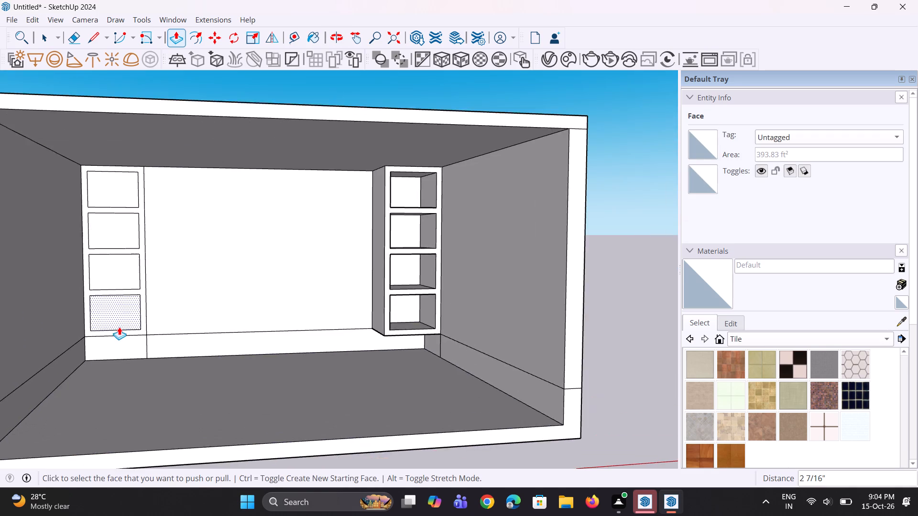
{"action": "scroll", "coordinate": [119, 327], "scroll_direction": "up", "scroll_amount": 5}
{"action": "middle_click_drag", "start_coordinate": [134, 348], "coordinate": [118, 353]}
{"action": "key", "text": "space"}
{"action": "type", "text": "e"}
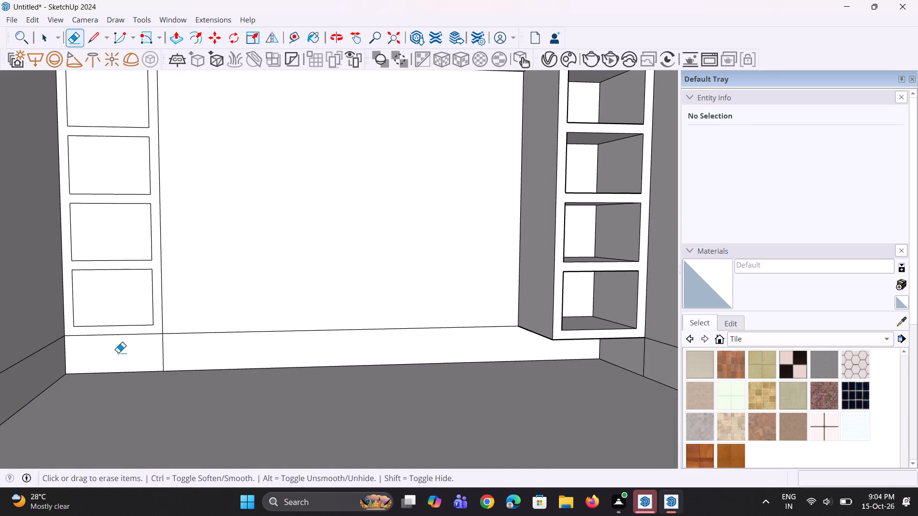
{"action": "left_click", "coordinate": [162, 353]}
{"action": "left_click_drag", "start_coordinate": [184, 332], "coordinate": [170, 350]}
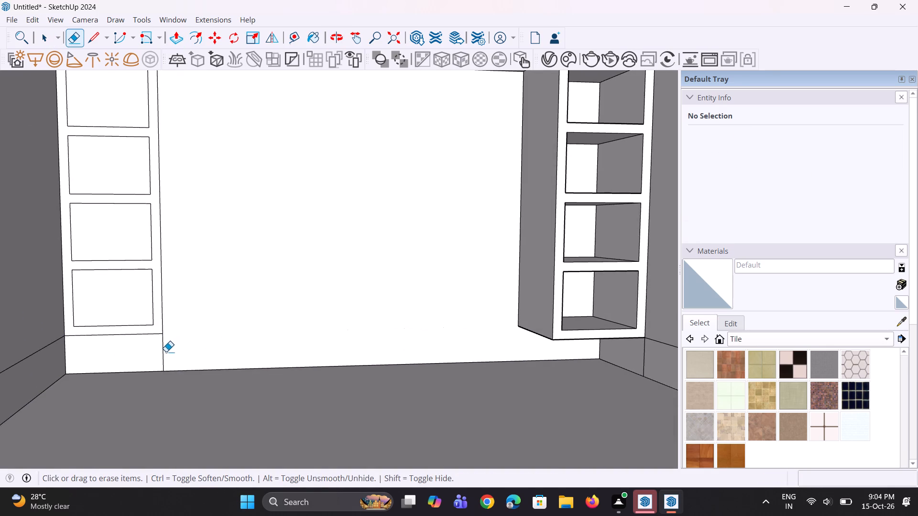
{"action": "left_click", "coordinate": [164, 354]}
Erase the horizontal seams along both side walls and the leftover vertical edge beneath the right shelf unit.
{"action": "scroll", "coordinate": [93, 354], "scroll_direction": "down", "scroll_amount": 4}
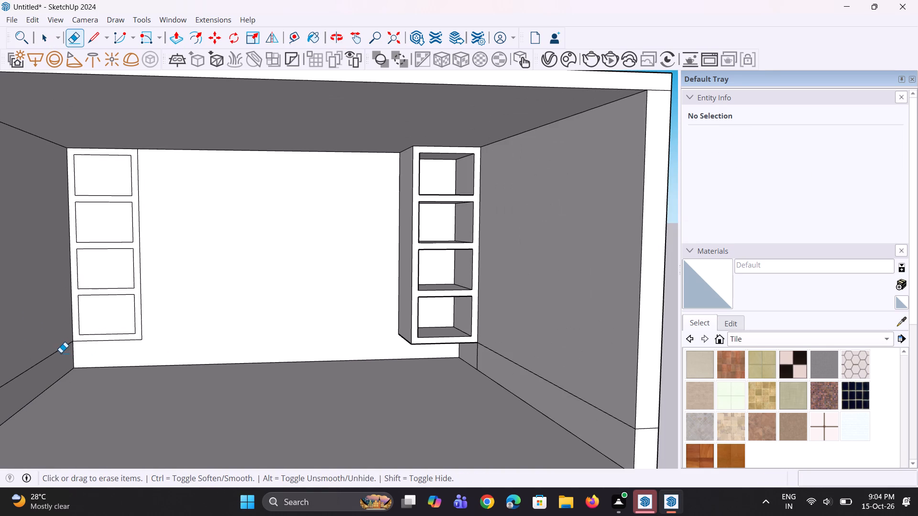
{"action": "left_click", "coordinate": [61, 352]}
{"action": "left_click_drag", "start_coordinate": [59, 345], "coordinate": [60, 362]}
{"action": "scroll", "coordinate": [60, 362], "scroll_direction": "down", "scroll_amount": 5}
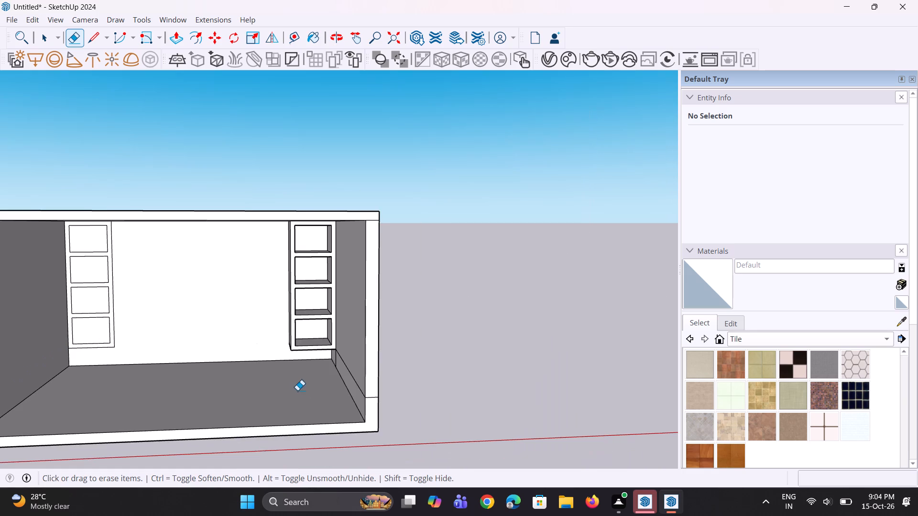
{"action": "middle_click_drag", "start_coordinate": [305, 391], "coordinate": [310, 391]}
{"action": "scroll", "coordinate": [340, 365], "scroll_direction": "up", "scroll_amount": 3}
{"action": "left_click_drag", "start_coordinate": [361, 362], "coordinate": [355, 389]}
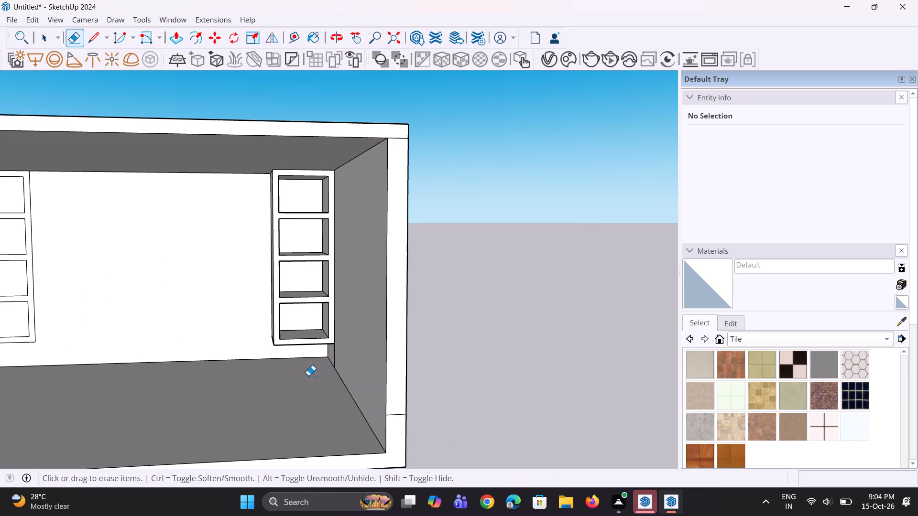
{"action": "scroll", "coordinate": [308, 376], "scroll_direction": "up", "scroll_amount": 1}
{"action": "middle_click_drag", "start_coordinate": [308, 375], "coordinate": [334, 342]}
{"action": "left_click_drag", "start_coordinate": [333, 354], "coordinate": [339, 359]}
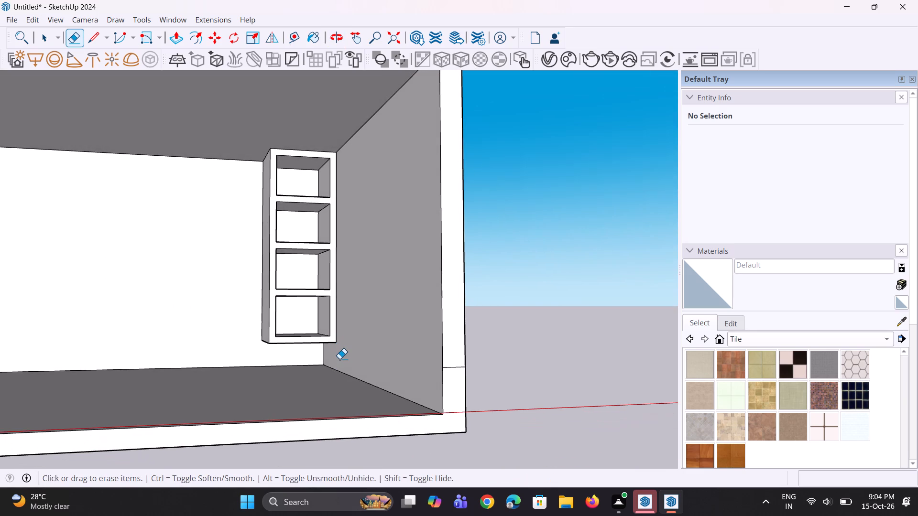
Raise the room's floor surface about 1 3/4" with Push/Pull.
{"action": "scroll", "coordinate": [333, 358], "scroll_direction": "up", "scroll_amount": 6}
{"action": "middle_click_drag", "start_coordinate": [289, 350], "coordinate": [279, 346]}
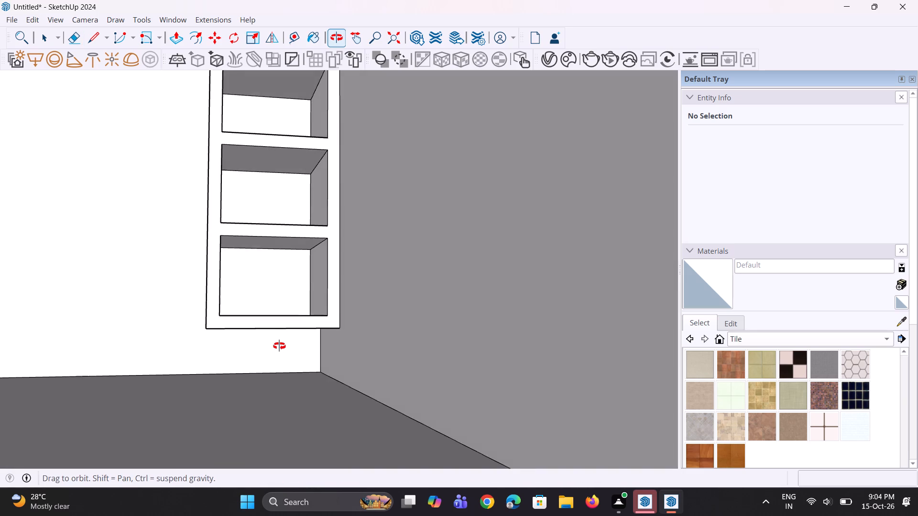
{"action": "middle_click_drag", "start_coordinate": [279, 346], "coordinate": [279, 372]}
{"action": "scroll", "coordinate": [279, 372], "scroll_direction": "down", "scroll_amount": 15}
{"action": "middle_click_drag", "start_coordinate": [229, 379], "coordinate": [215, 372]}
{"action": "key", "text": "space"}
{"action": "key", "text": "space"}
{"action": "scroll", "coordinate": [160, 352], "scroll_direction": "up", "scroll_amount": 2}
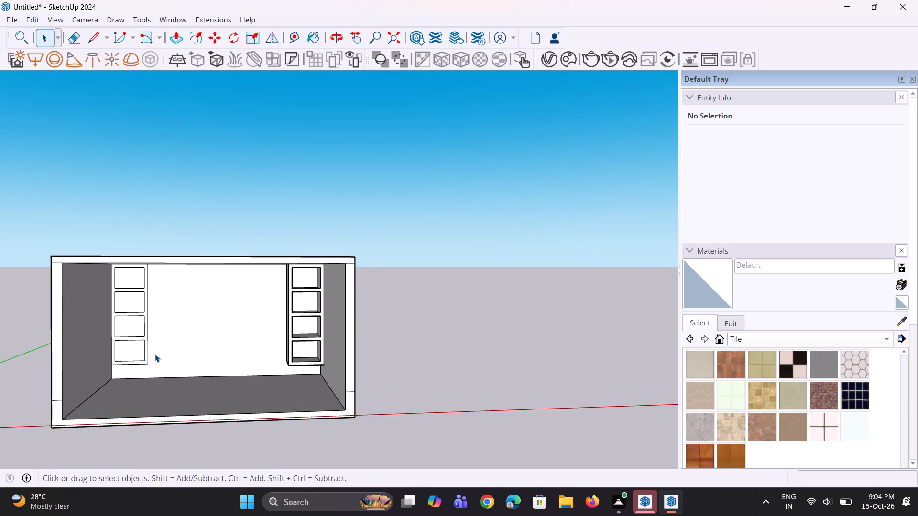
{"action": "scroll", "coordinate": [155, 354], "scroll_direction": "up", "scroll_amount": 5}
{"action": "middle_click_drag", "start_coordinate": [141, 368], "coordinate": [135, 353]}
{"action": "key", "text": "p"}
{"action": "left_click", "coordinate": [223, 420]}
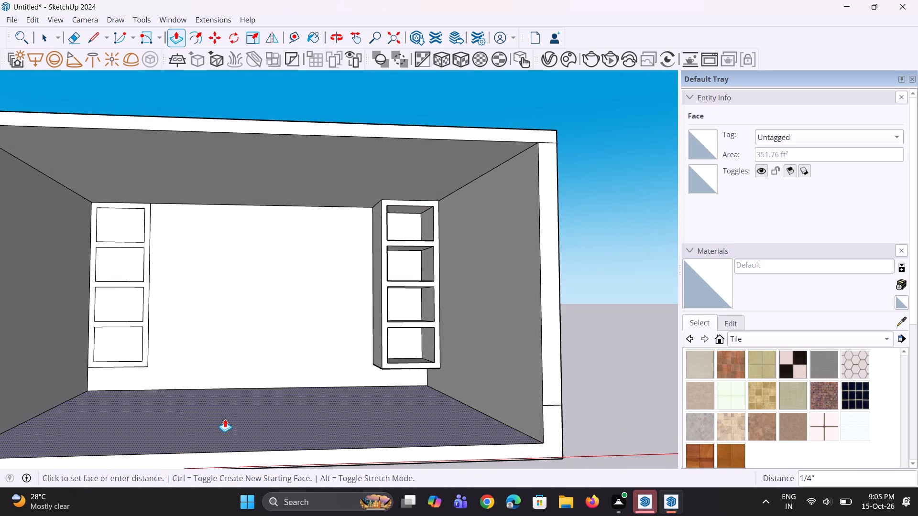
{"action": "left_click", "coordinate": [225, 417]}
Repeat the last Push/Pull distance on the underside of the floor slab to thicken it.
{"action": "scroll", "coordinate": [225, 386], "scroll_direction": "down", "scroll_amount": 9}
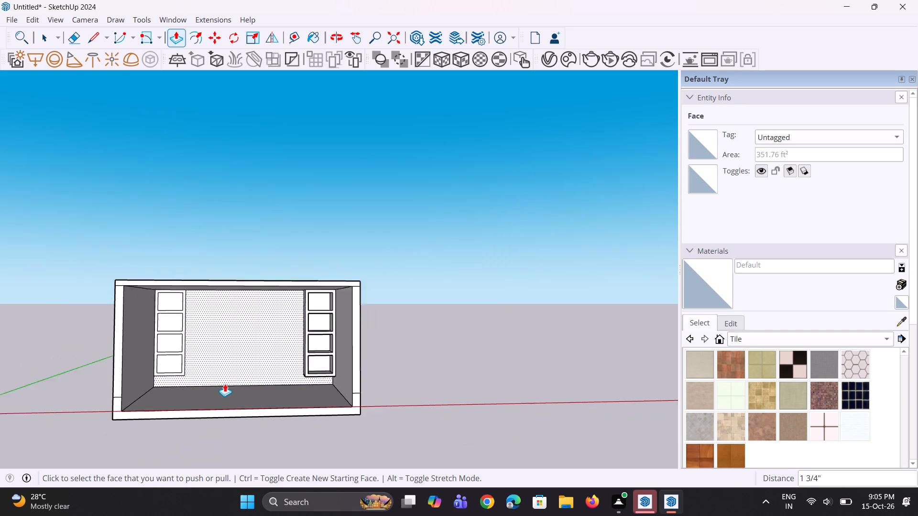
{"action": "scroll", "coordinate": [225, 384], "scroll_direction": "down", "scroll_amount": 2}
{"action": "middle_click_drag", "start_coordinate": [215, 428], "coordinate": [215, 386]}
{"action": "scroll", "coordinate": [213, 402], "scroll_direction": "up", "scroll_amount": 4}
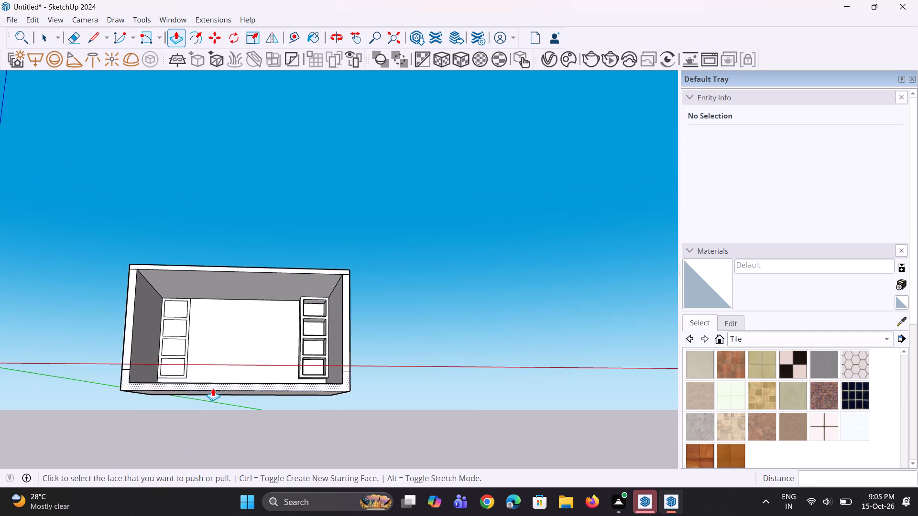
{"action": "scroll", "coordinate": [213, 388], "scroll_direction": "up", "scroll_amount": 6}
{"action": "middle_click_drag", "start_coordinate": [210, 394], "coordinate": [215, 375]}
{"action": "double_click", "coordinate": [215, 375]}
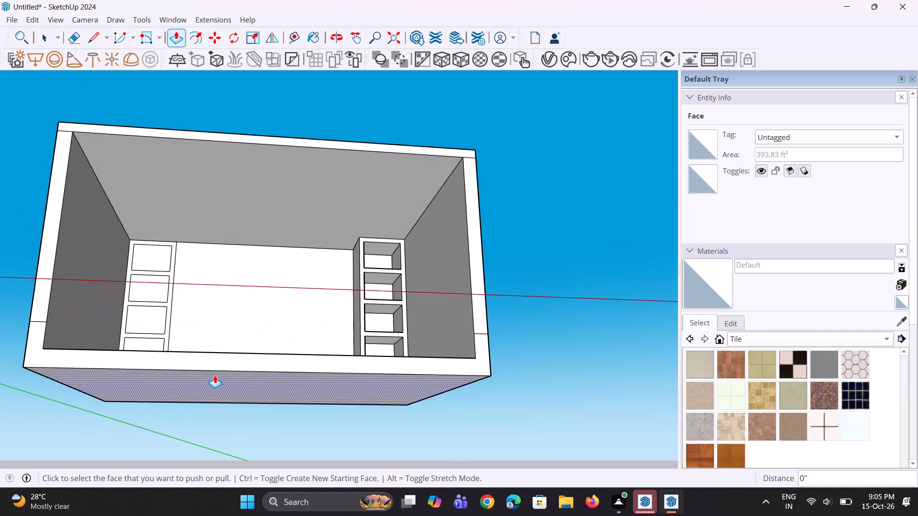
Undo the last thickening of the floor slab and move its underside about 1 1/2" with Push/Pull.
{"action": "key", "text": "ctrl+z"}
{"action": "left_click", "coordinate": [215, 375]}
{"action": "left_click", "coordinate": [216, 373]}
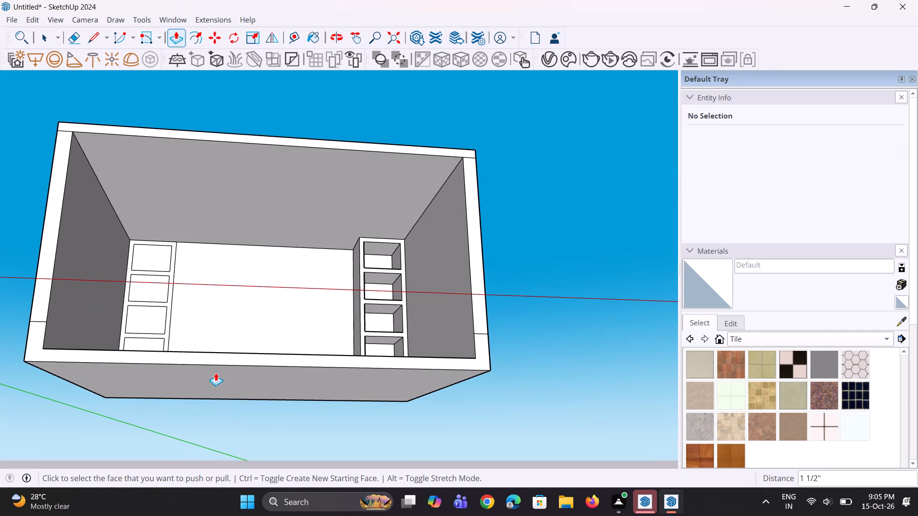
Push the right shelf unit's front frame back flush with the back wall using Push/Pull.
{"action": "scroll", "coordinate": [216, 373], "scroll_direction": "down", "scroll_amount": 4}
{"action": "middle_click_drag", "start_coordinate": [240, 349], "coordinate": [240, 432]}
{"action": "key", "text": "space"}
{"action": "key", "text": "space"}
{"action": "scroll", "coordinate": [195, 358], "scroll_direction": "up", "scroll_amount": 7}
{"action": "middle_click_drag", "start_coordinate": [193, 355], "coordinate": [186, 356]}
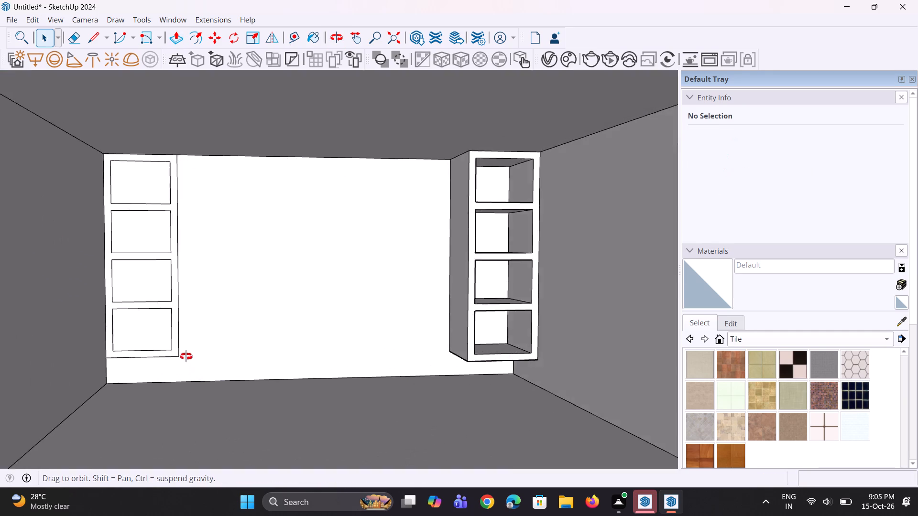
{"action": "middle_click_drag", "start_coordinate": [186, 356], "coordinate": [104, 370]}
{"action": "scroll", "coordinate": [233, 357], "scroll_direction": "up", "scroll_amount": 3}
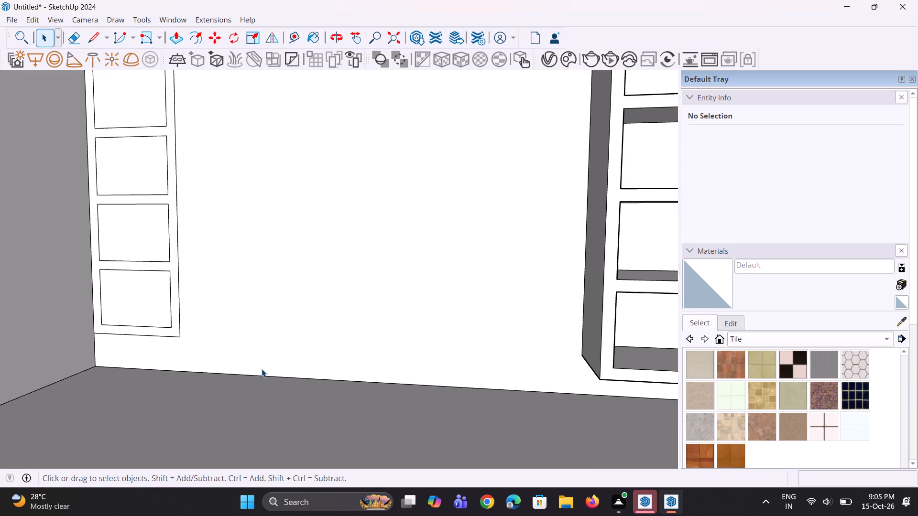
{"action": "scroll", "coordinate": [262, 369], "scroll_direction": "up", "scroll_amount": 2}
{"action": "scroll", "coordinate": [262, 369], "scroll_direction": "down", "scroll_amount": 7}
{"action": "middle_click_drag", "start_coordinate": [267, 369], "coordinate": [334, 359]}
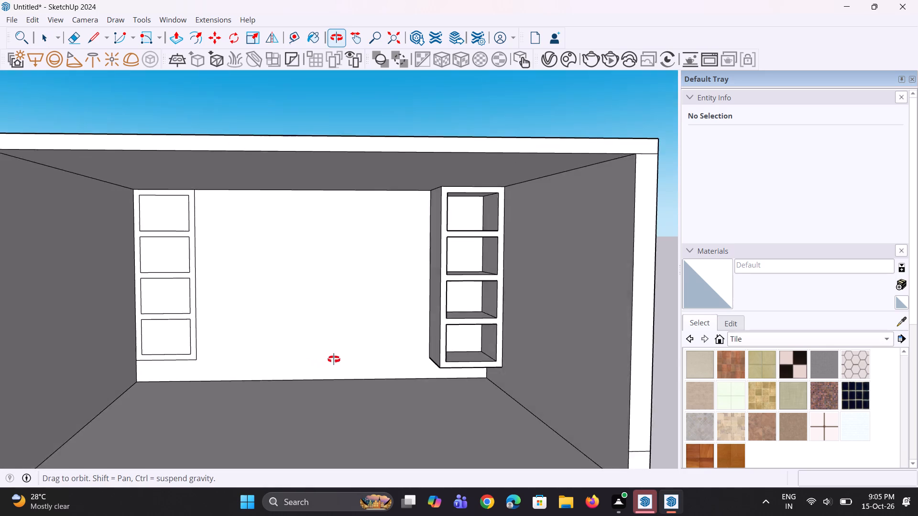
{"action": "middle_click_drag", "start_coordinate": [334, 359], "coordinate": [357, 369]}
{"action": "key", "text": "p"}
{"action": "left_click", "coordinate": [442, 362]}
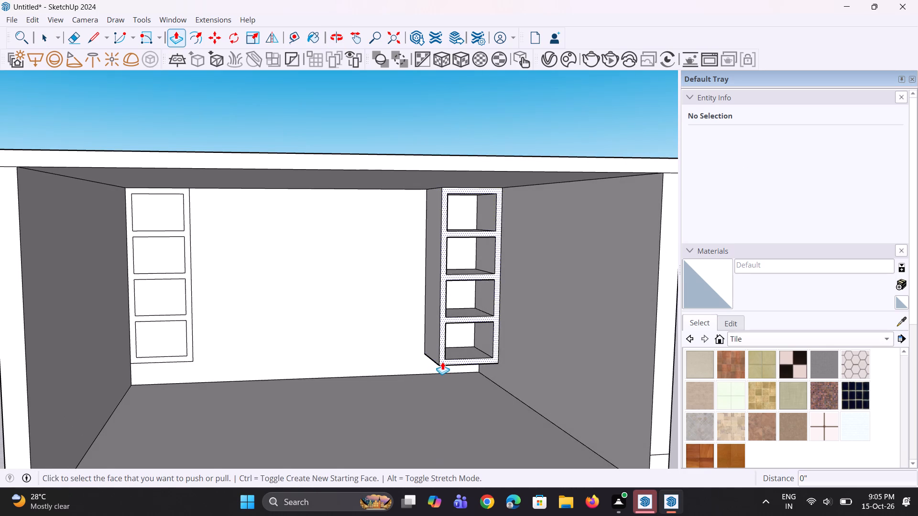
{"action": "left_click", "coordinate": [374, 351]}
{"action": "middle_click_drag", "start_coordinate": [345, 363], "coordinate": [337, 355]}
{"action": "key", "text": "space"}
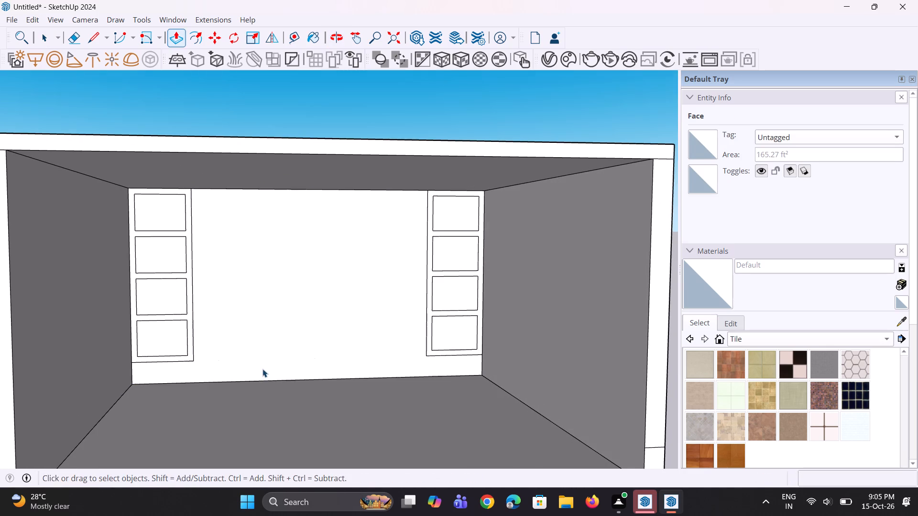
Draw a rectangle about 1' 4 1/2" by 13' 10 3/8" on the back wall, between the two shelf units' bottom ends.
{"action": "key", "text": "r"}
{"action": "scroll", "coordinate": [227, 380], "scroll_direction": "up", "scroll_amount": 6}
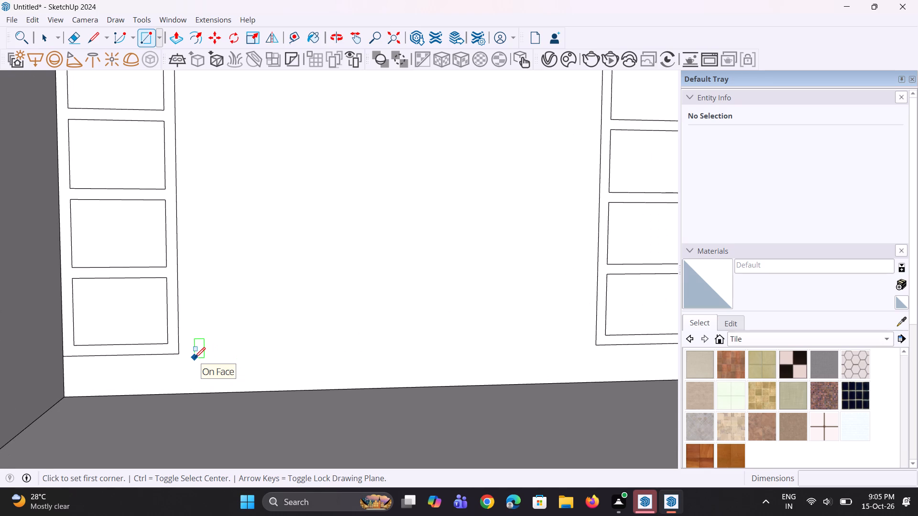
{"action": "scroll", "coordinate": [193, 358], "scroll_direction": "up", "scroll_amount": 2}
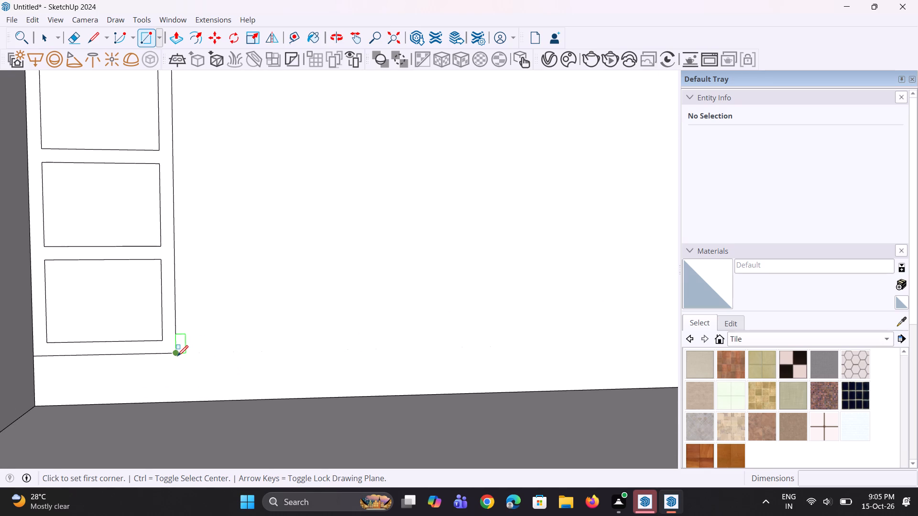
{"action": "left_click", "coordinate": [177, 356]}
{"action": "scroll", "coordinate": [212, 320], "scroll_direction": "down", "scroll_amount": 8}
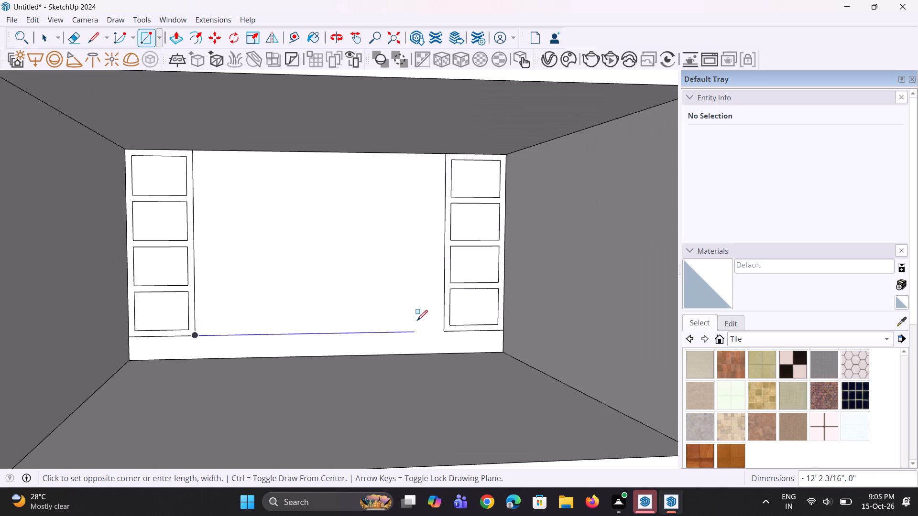
{"action": "left_click", "coordinate": [445, 308]}
{"action": "middle_click_drag", "start_coordinate": [396, 323], "coordinate": [360, 340]}
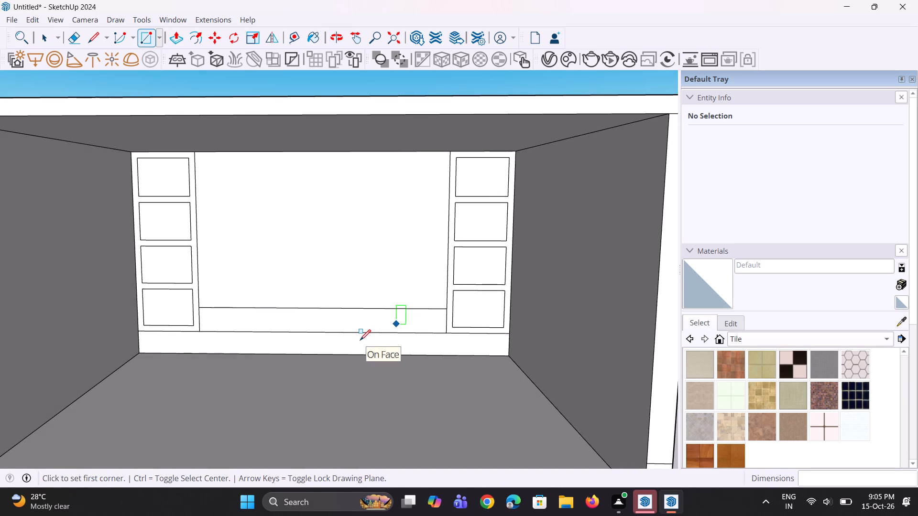
{"action": "key", "text": "space"}
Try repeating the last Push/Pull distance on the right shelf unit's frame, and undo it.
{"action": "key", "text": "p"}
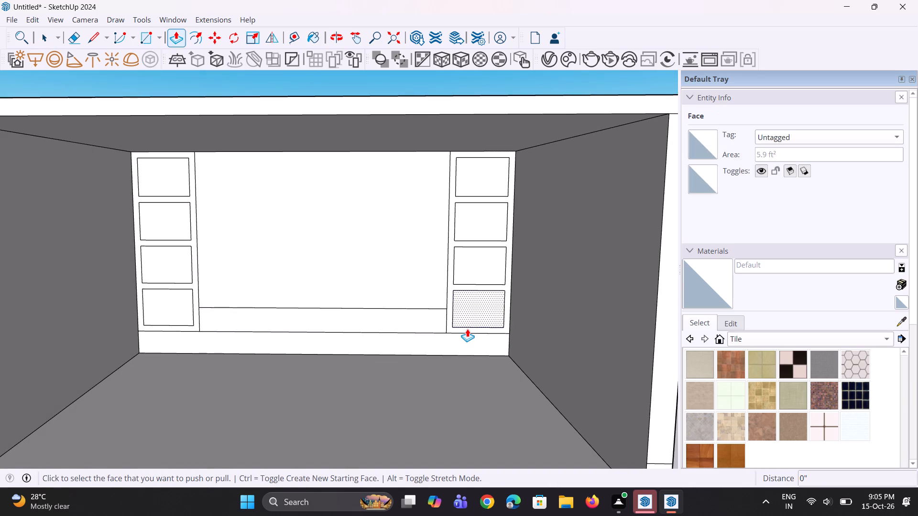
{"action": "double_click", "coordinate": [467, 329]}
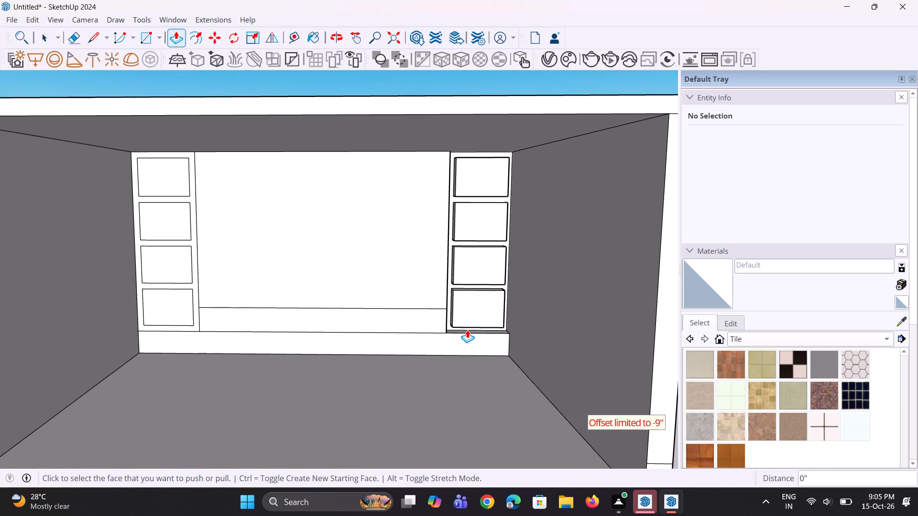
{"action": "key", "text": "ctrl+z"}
Extrude the right shelf unit's frame 3' out from the back wall with Push/Pull.
{"action": "left_click", "coordinate": [469, 328]}
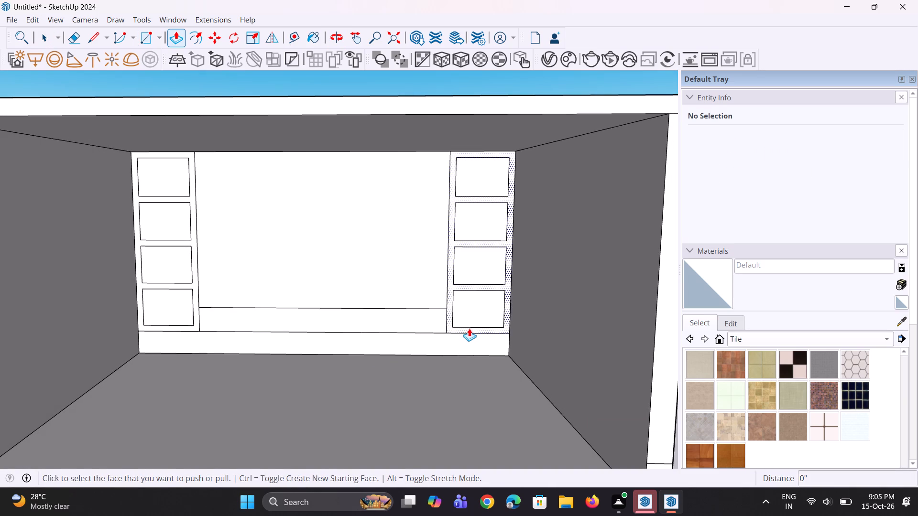
{"action": "key", "text": "3"}
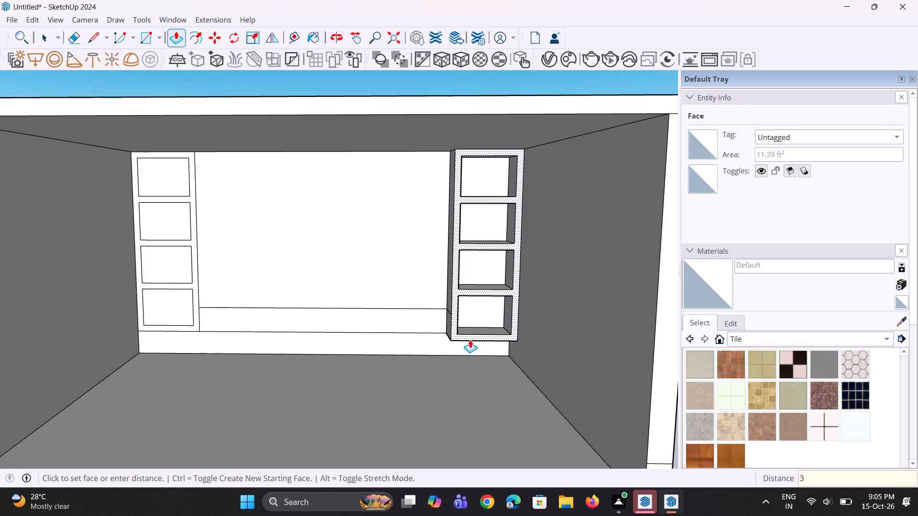
{"action": "key", "text": "apostrophe"}
{"action": "key", "text": "Return"}
Repeat the same Push/Pull distance on the left shelf unit's frame and the low rectangle between the units.
{"action": "scroll", "coordinate": [228, 334], "scroll_direction": "up", "scroll_amount": 1}
{"action": "double_click", "coordinate": [193, 322]}
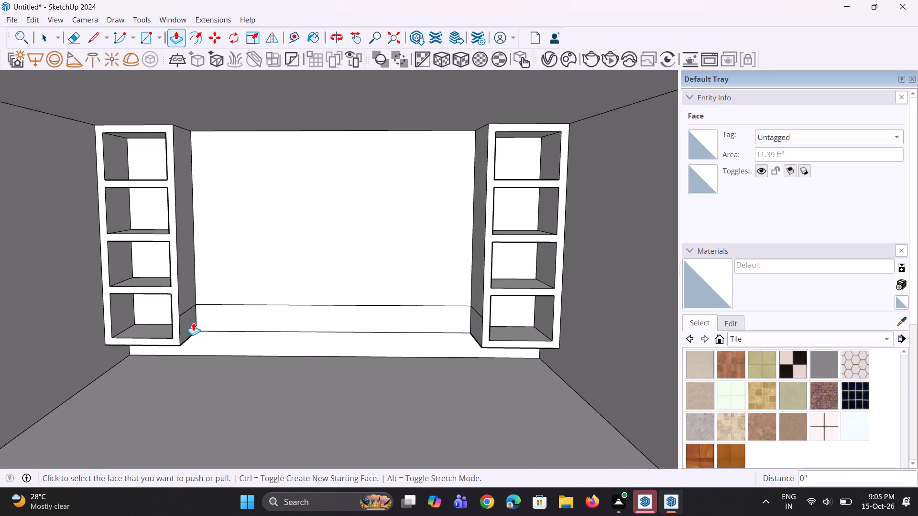
{"action": "double_click", "coordinate": [219, 320]}
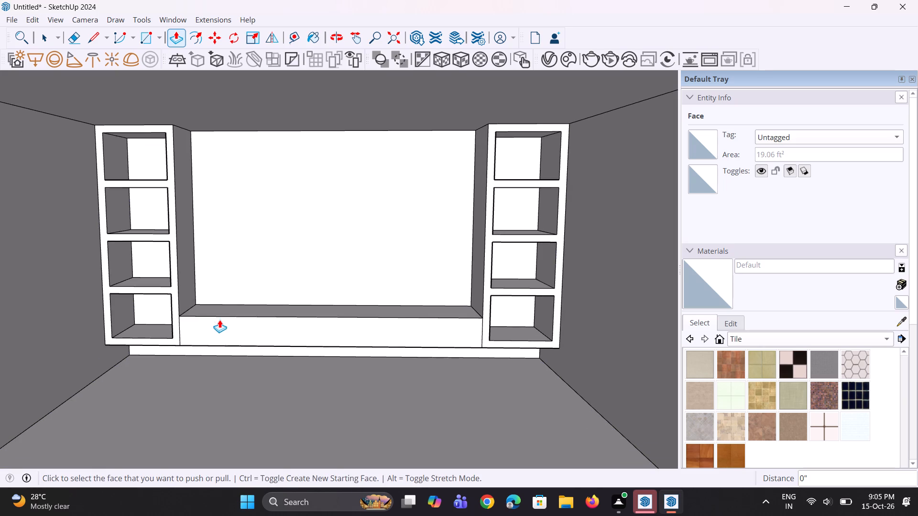
Examine the shelf units and the low connecting ledge from several angles and distances.
{"action": "middle_click_drag", "start_coordinate": [268, 336], "coordinate": [322, 302]}
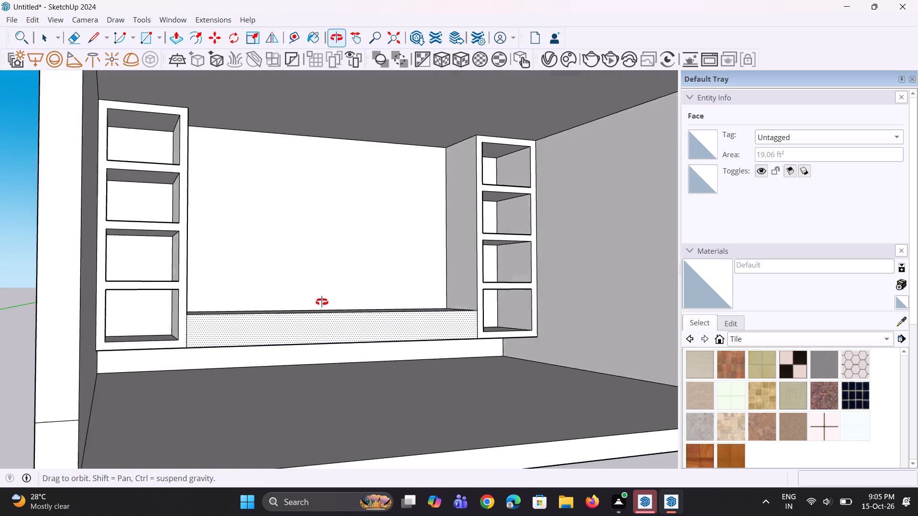
{"action": "middle_click_drag", "start_coordinate": [322, 302], "coordinate": [319, 302]}
{"action": "scroll", "coordinate": [319, 302], "scroll_direction": "down", "scroll_amount": 4}
{"action": "middle_click_drag", "start_coordinate": [338, 330], "coordinate": [313, 338]}
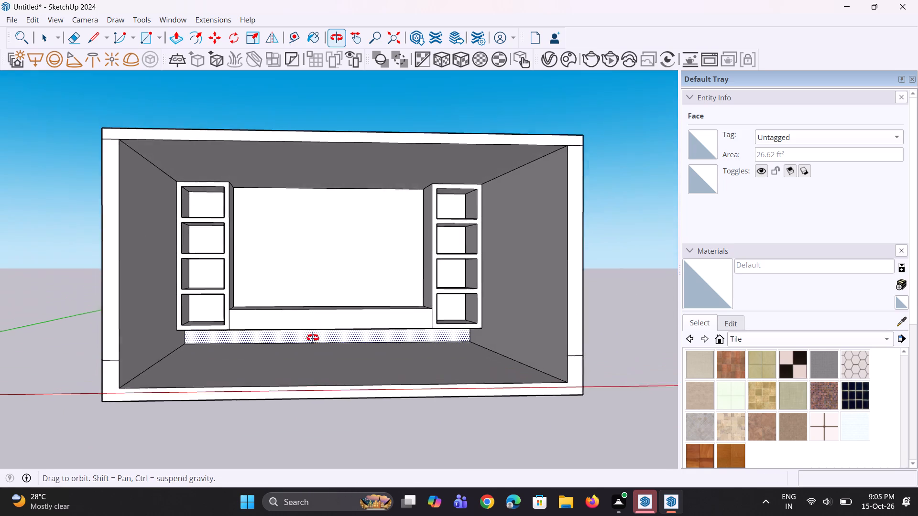
{"action": "middle_click_drag", "start_coordinate": [313, 338], "coordinate": [314, 343]}
{"action": "scroll", "coordinate": [314, 349], "scroll_direction": "down", "scroll_amount": 4}
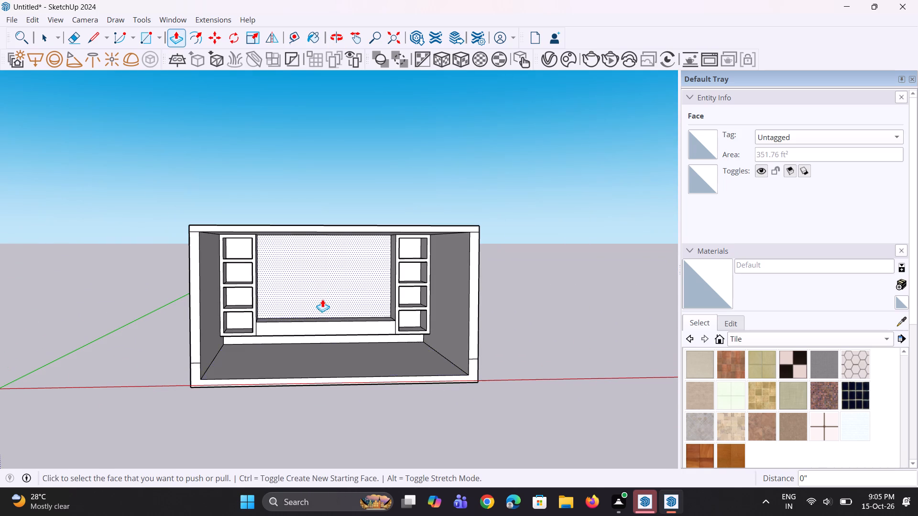
{"action": "scroll", "coordinate": [331, 276], "scroll_direction": "up", "scroll_amount": 8}
{"action": "key", "text": "space"}
{"action": "middle_click_drag", "start_coordinate": [327, 305], "coordinate": [315, 306]}
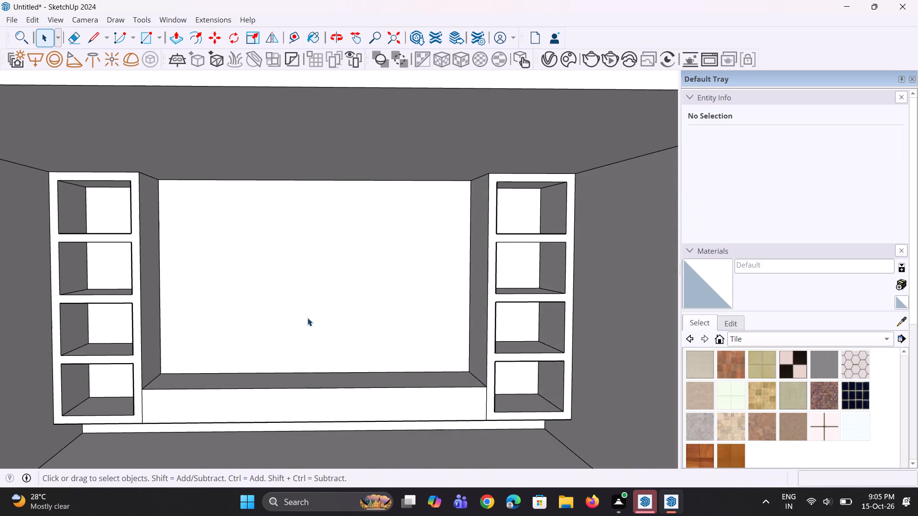
{"action": "scroll", "coordinate": [307, 318], "scroll_direction": "down", "scroll_amount": 3}
{"action": "scroll", "coordinate": [236, 319], "scroll_direction": "up", "scroll_amount": 1}
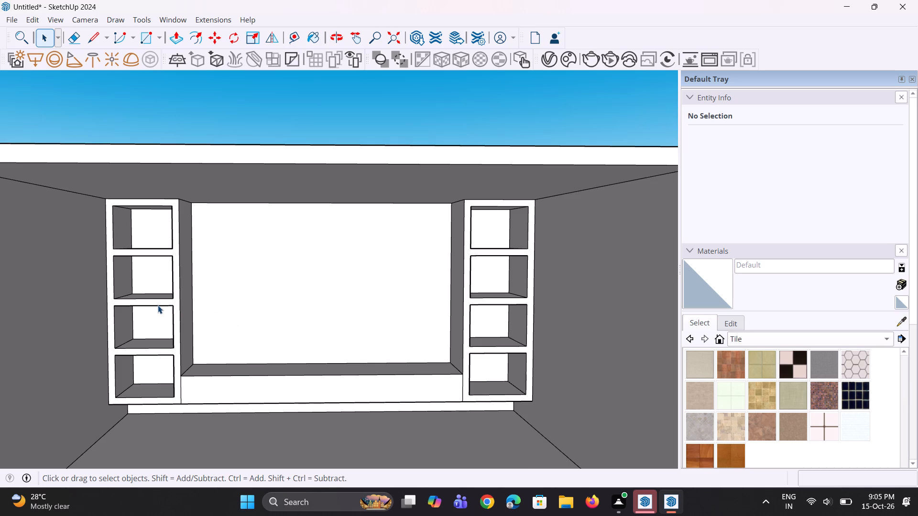
{"action": "scroll", "coordinate": [156, 304], "scroll_direction": "down", "scroll_amount": 4}
{"action": "scroll", "coordinate": [211, 301], "scroll_direction": "up", "scroll_amount": 1}
{"action": "middle_click", "coordinate": [211, 301]}
{"action": "scroll", "coordinate": [171, 288], "scroll_direction": "up", "scroll_amount": 2}
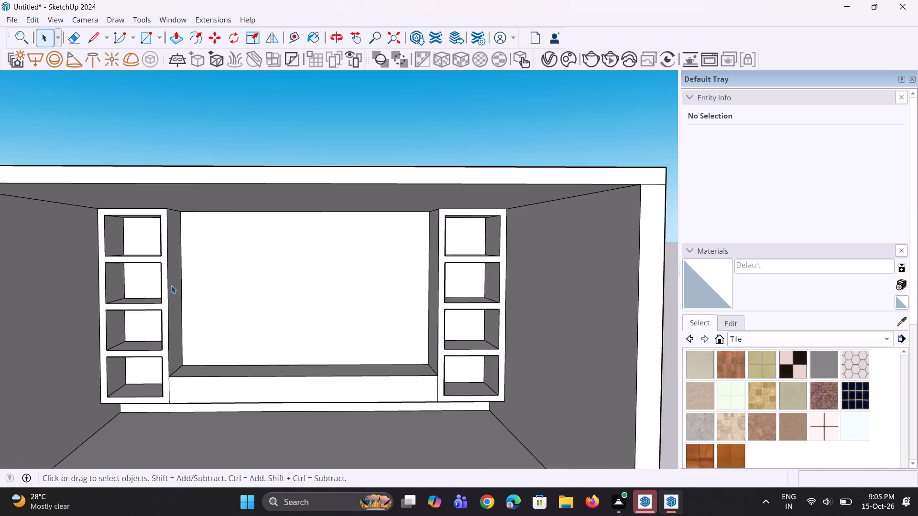
{"action": "scroll", "coordinate": [171, 285], "scroll_direction": "up", "scroll_amount": 3}
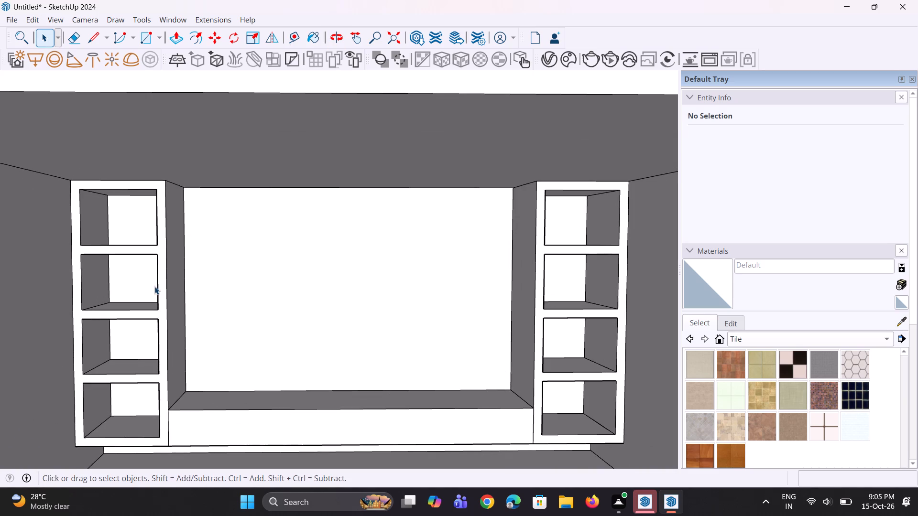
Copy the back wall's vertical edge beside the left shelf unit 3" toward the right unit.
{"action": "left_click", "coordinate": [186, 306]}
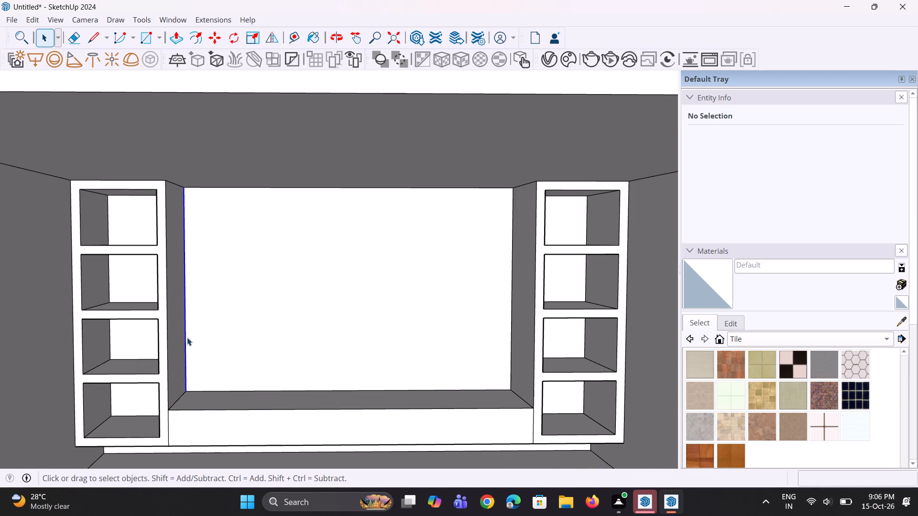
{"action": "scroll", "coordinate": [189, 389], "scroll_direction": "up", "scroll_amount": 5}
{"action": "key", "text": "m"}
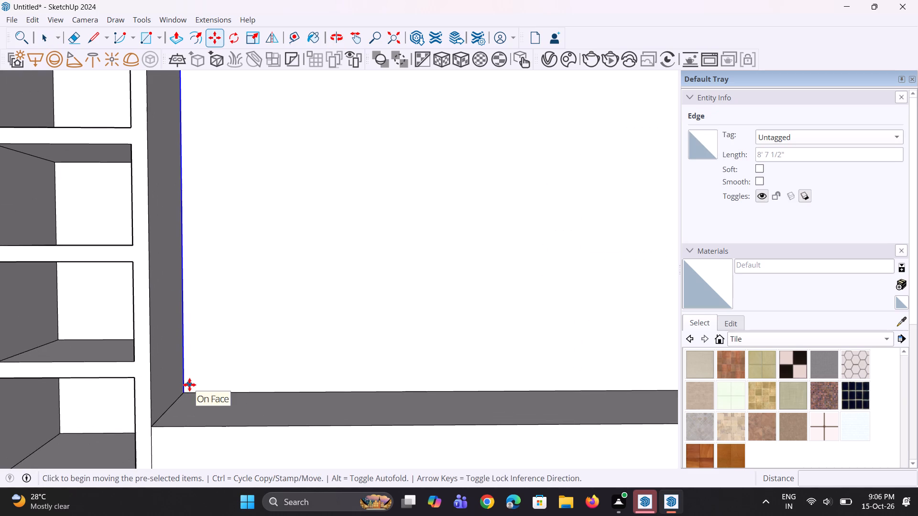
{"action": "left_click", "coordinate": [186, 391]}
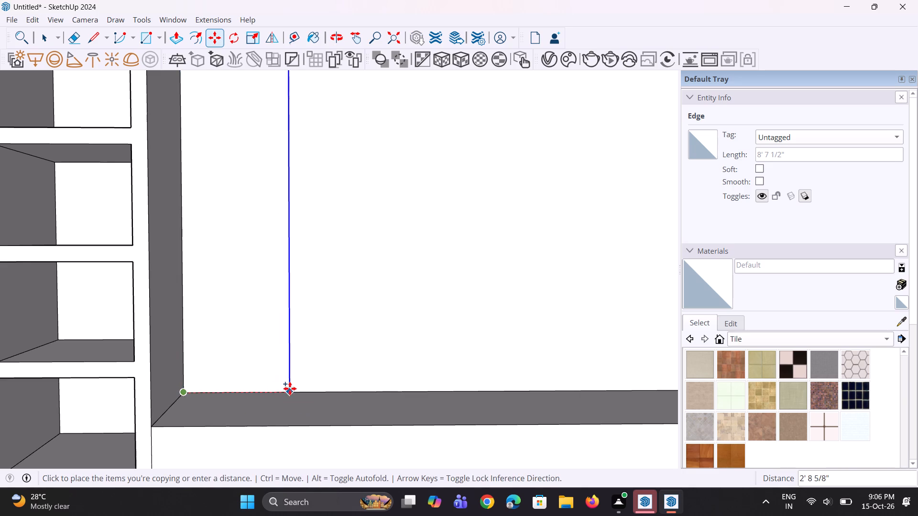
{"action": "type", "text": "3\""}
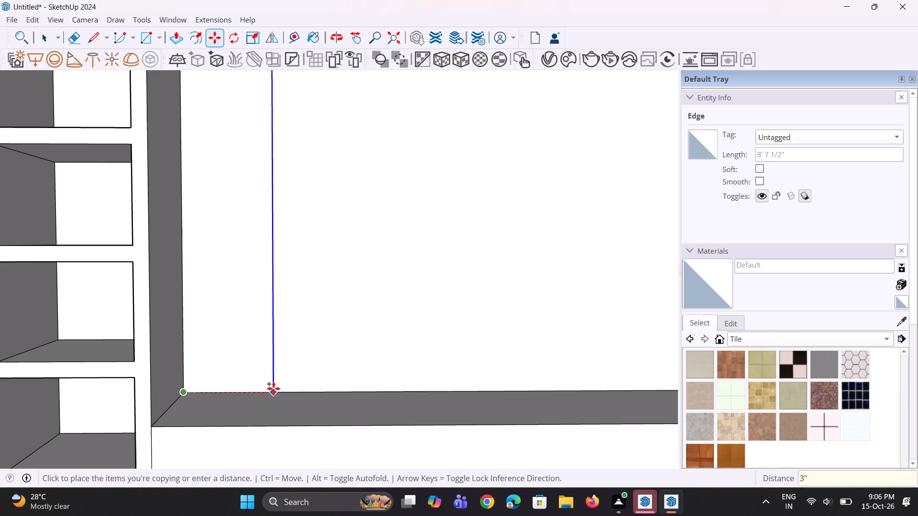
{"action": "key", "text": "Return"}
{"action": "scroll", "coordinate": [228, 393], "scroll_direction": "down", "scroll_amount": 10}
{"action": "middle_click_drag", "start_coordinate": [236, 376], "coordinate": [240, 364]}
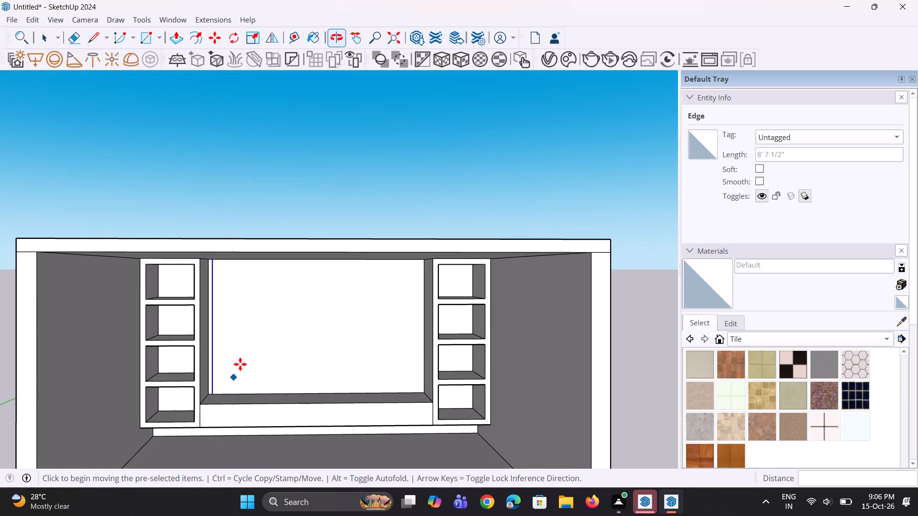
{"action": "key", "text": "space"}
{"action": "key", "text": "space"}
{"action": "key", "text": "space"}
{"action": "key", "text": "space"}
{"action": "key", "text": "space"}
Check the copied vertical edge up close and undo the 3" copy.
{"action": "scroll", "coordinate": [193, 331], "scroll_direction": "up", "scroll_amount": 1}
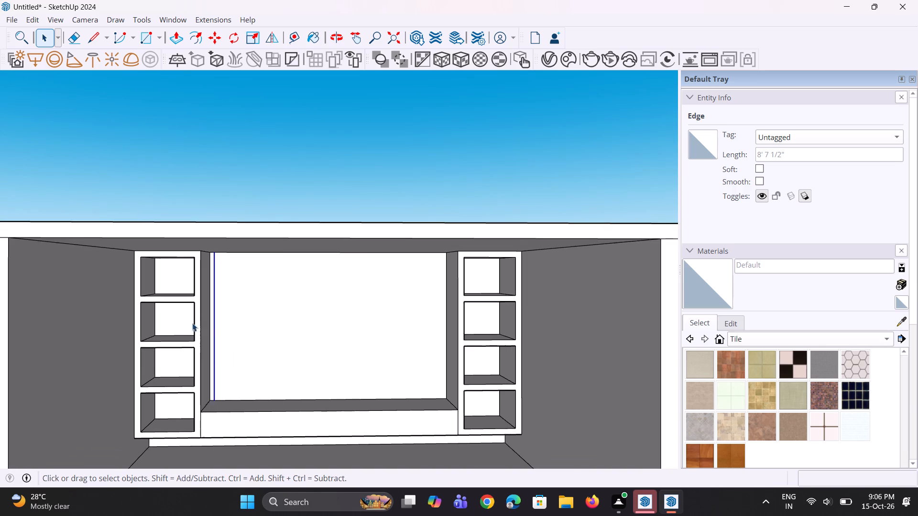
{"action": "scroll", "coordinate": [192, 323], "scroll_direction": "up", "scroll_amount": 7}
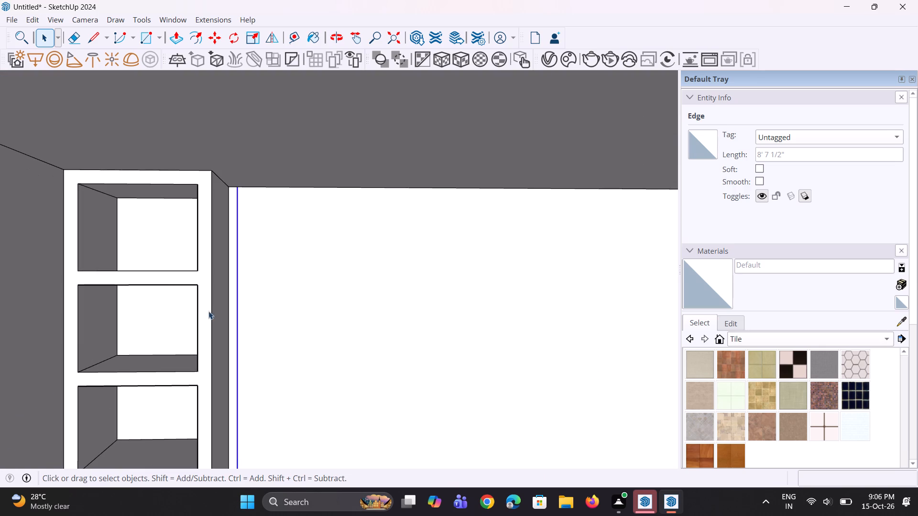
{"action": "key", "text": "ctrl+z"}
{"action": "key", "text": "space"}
Copy the back wall's vertical edge beside the left shelf unit 2" toward the right shelf unit.
{"action": "scroll", "coordinate": [233, 315], "scroll_direction": "down", "scroll_amount": 2}
{"action": "left_click", "coordinate": [230, 322]}
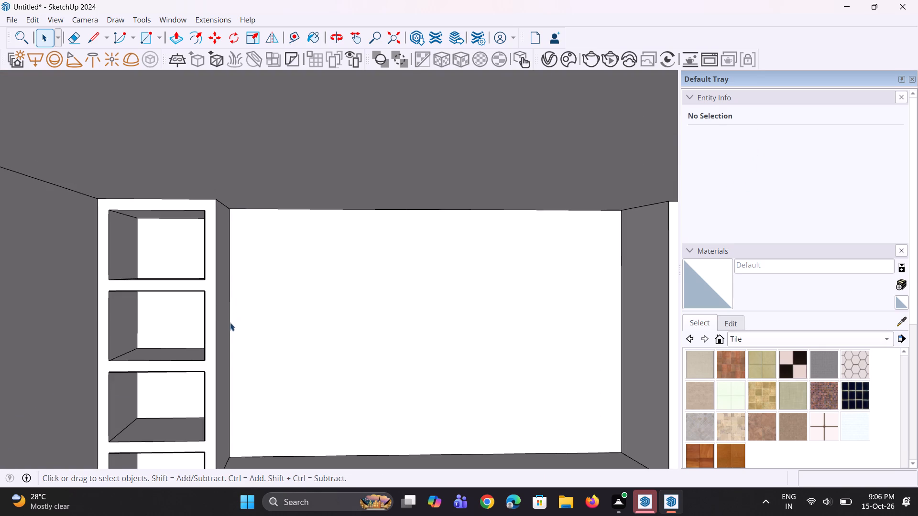
{"action": "scroll", "coordinate": [236, 339], "scroll_direction": "down", "scroll_amount": 3}
{"action": "scroll", "coordinate": [238, 395], "scroll_direction": "up", "scroll_amount": 1}
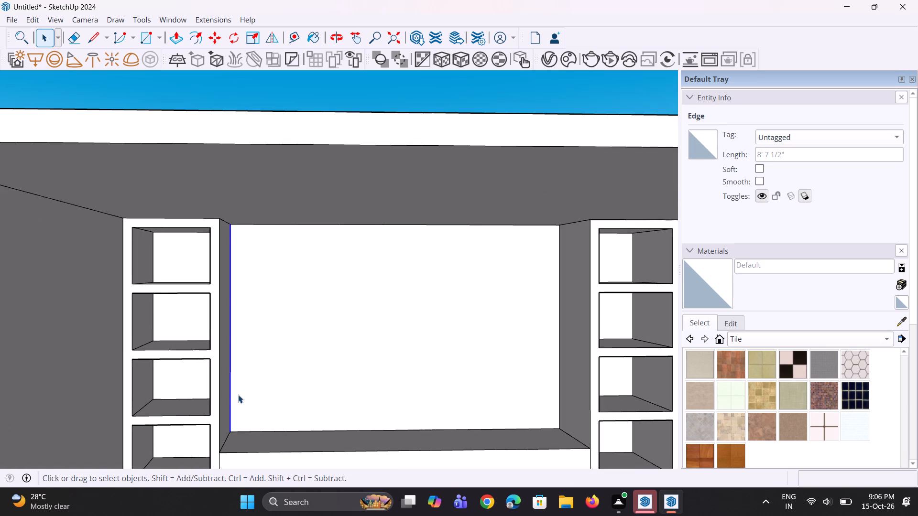
{"action": "scroll", "coordinate": [238, 395], "scroll_direction": "up", "scroll_amount": 1}
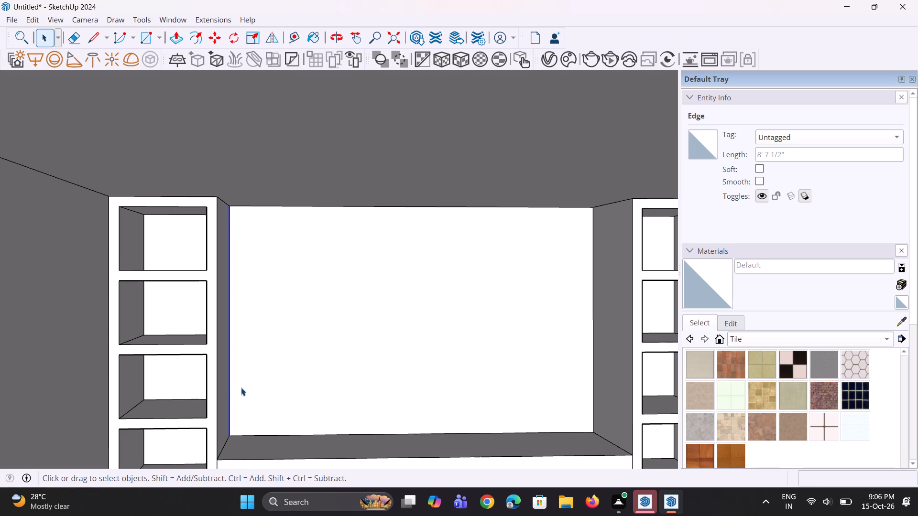
{"action": "key", "text": "m"}
{"action": "scroll", "coordinate": [228, 439], "scroll_direction": "up", "scroll_amount": 2}
{"action": "left_click", "coordinate": [230, 435]}
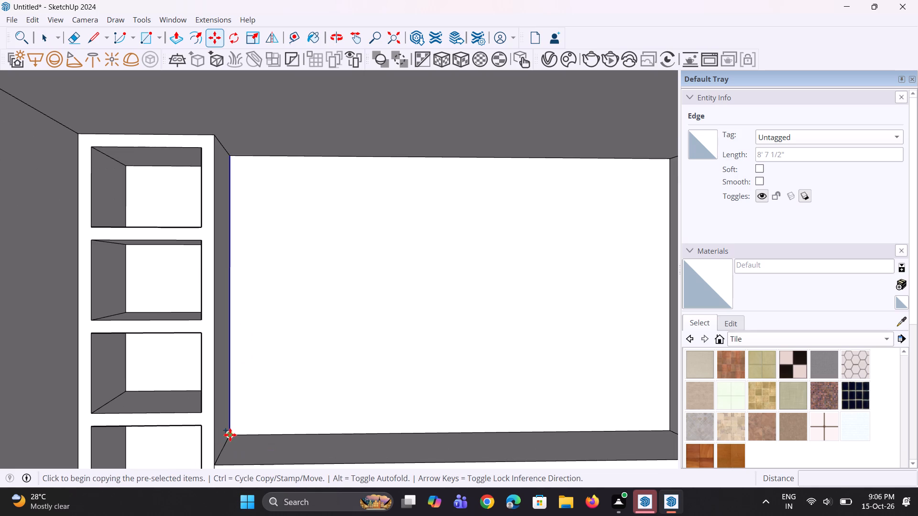
{"action": "key", "text": "2"}
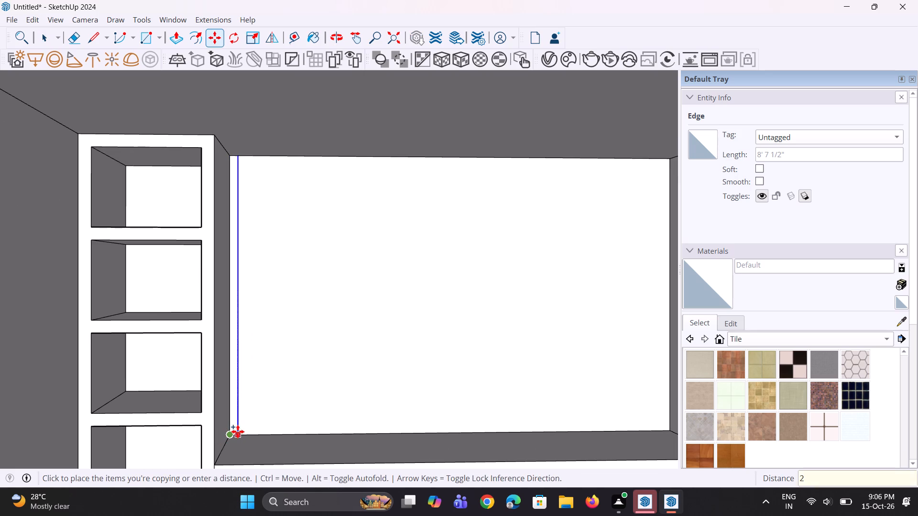
{"action": "key", "text": "shift+quotedbl"}
{"action": "key", "text": "Return"}
{"action": "key", "text": "space"}
{"action": "key", "text": "space"}
Push/Pull the narrow wall strip beside the left shelf unit outward about 4 1/8" to form a vertical slat.
{"action": "scroll", "coordinate": [211, 321], "scroll_direction": "up", "scroll_amount": 3}
{"action": "scroll", "coordinate": [245, 222], "scroll_direction": "down", "scroll_amount": 6}
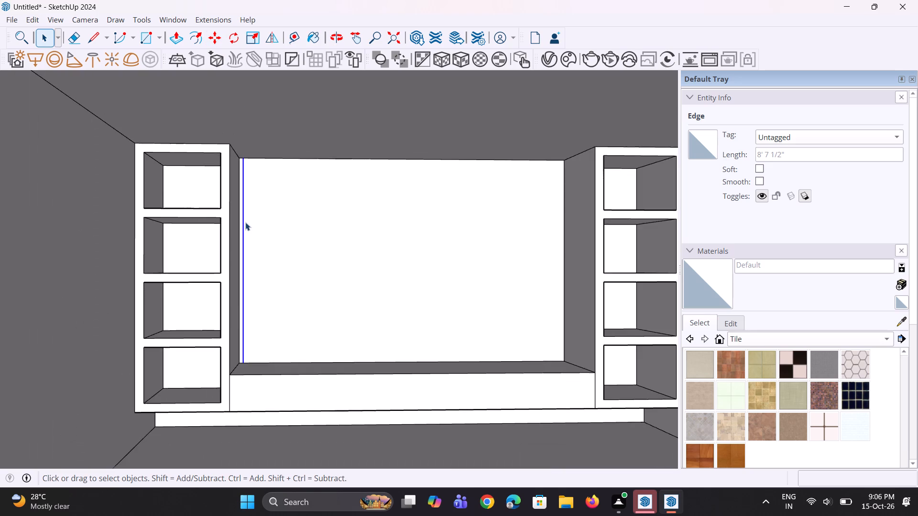
{"action": "middle_click_drag", "start_coordinate": [245, 222], "coordinate": [164, 229]}
{"action": "scroll", "coordinate": [286, 142], "scroll_direction": "up", "scroll_amount": 2}
{"action": "scroll", "coordinate": [222, 157], "scroll_direction": "up", "scroll_amount": 4}
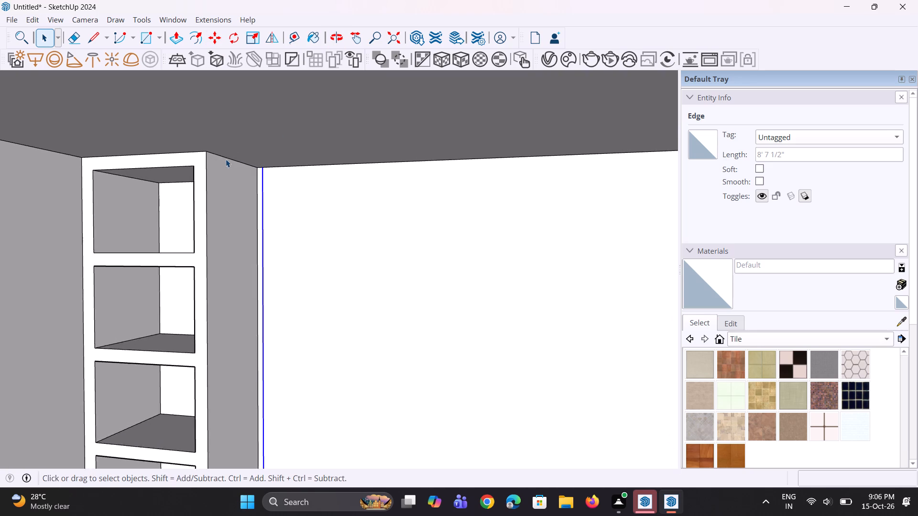
{"action": "scroll", "coordinate": [239, 168], "scroll_direction": "up", "scroll_amount": 5}
{"action": "key", "text": "p"}
{"action": "left_click", "coordinate": [276, 209]}
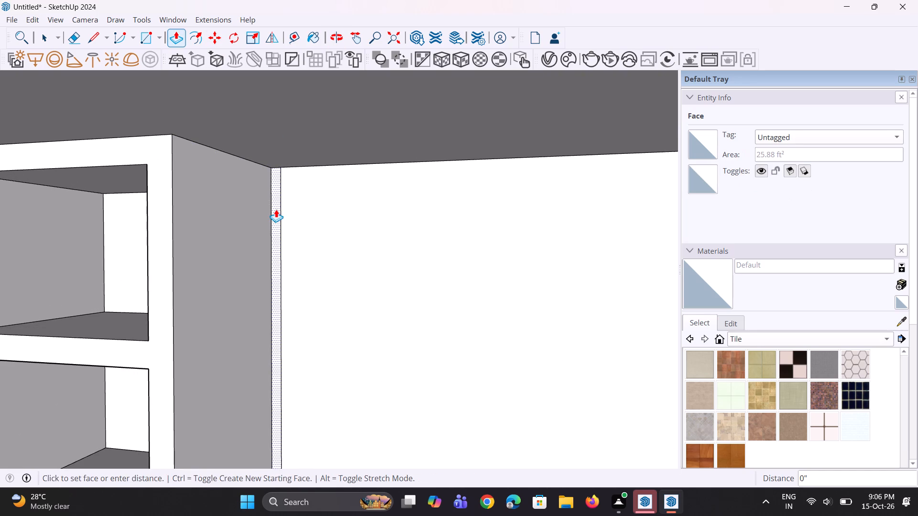
{"action": "left_click", "coordinate": [267, 214]}
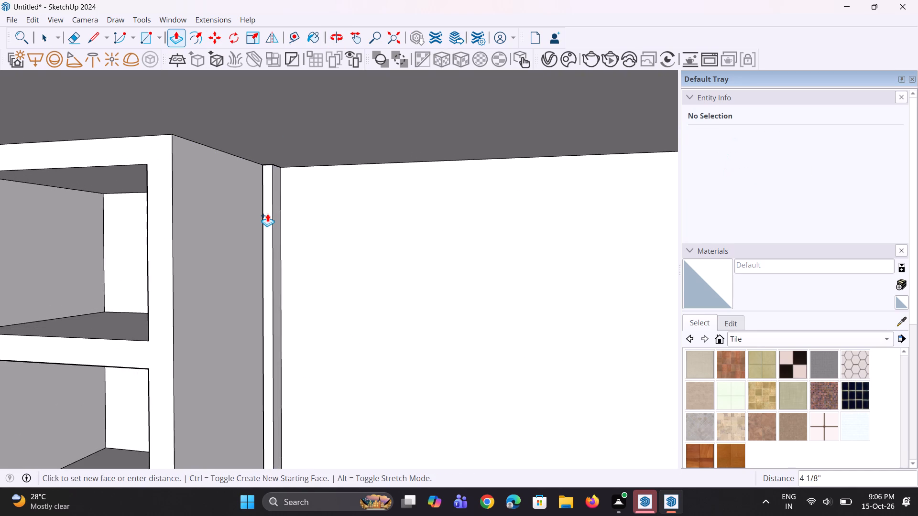
Group the front and side faces of the vertical slat beside the left shelf unit.
{"action": "key", "text": "space"}
{"action": "key", "text": "space"}
{"action": "left_click", "coordinate": [267, 214]}
{"action": "scroll", "coordinate": [274, 205], "scroll_direction": "up", "scroll_amount": 3}
{"action": "left_click", "coordinate": [276, 199], "text": "ctrl"}
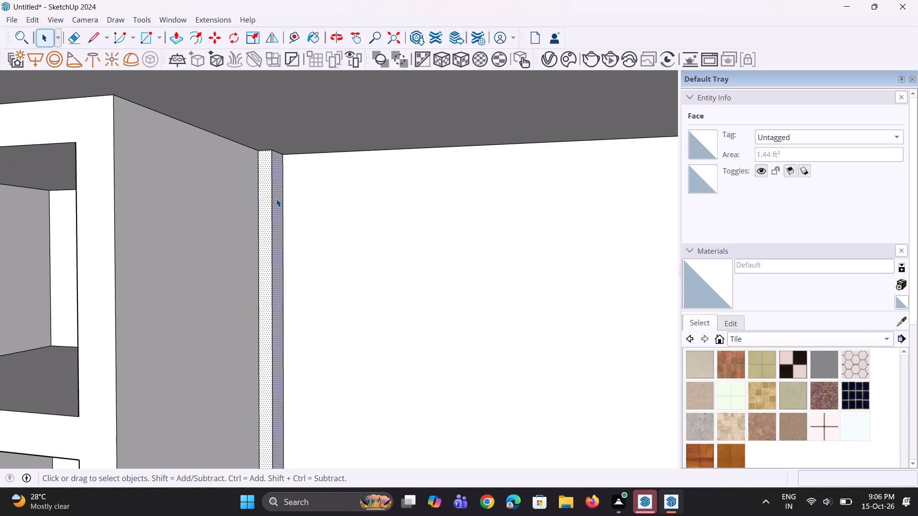
{"action": "right_click", "coordinate": [276, 199]}
{"action": "left_click", "coordinate": [306, 306]}
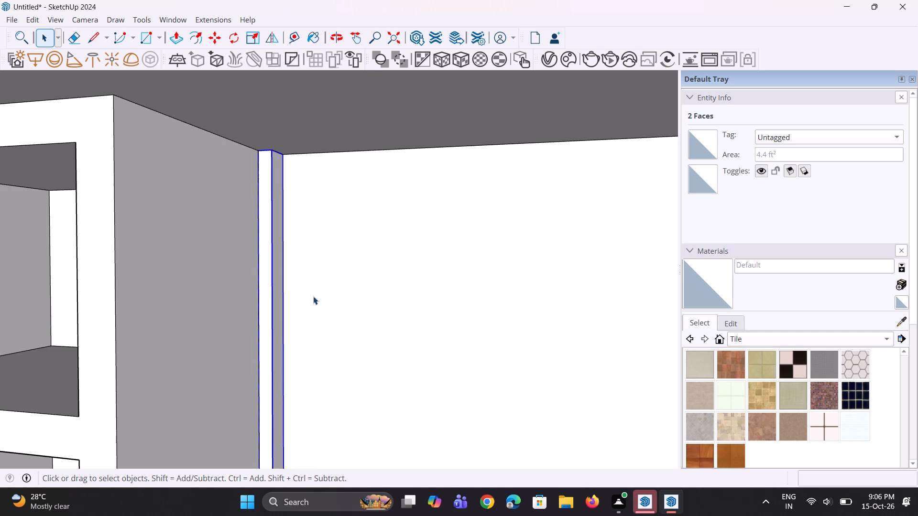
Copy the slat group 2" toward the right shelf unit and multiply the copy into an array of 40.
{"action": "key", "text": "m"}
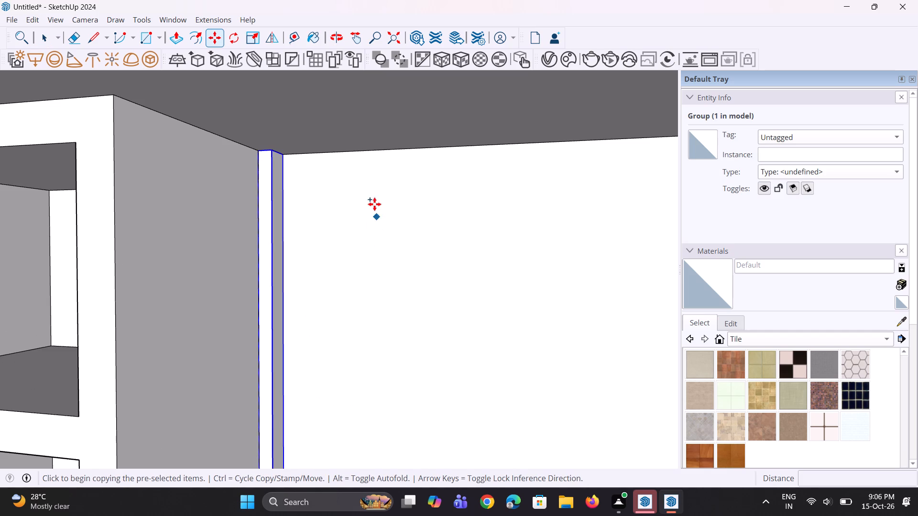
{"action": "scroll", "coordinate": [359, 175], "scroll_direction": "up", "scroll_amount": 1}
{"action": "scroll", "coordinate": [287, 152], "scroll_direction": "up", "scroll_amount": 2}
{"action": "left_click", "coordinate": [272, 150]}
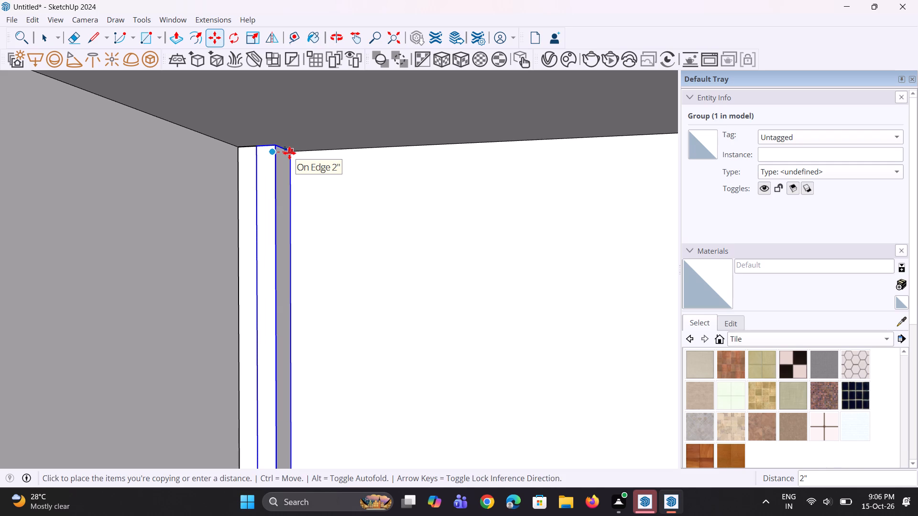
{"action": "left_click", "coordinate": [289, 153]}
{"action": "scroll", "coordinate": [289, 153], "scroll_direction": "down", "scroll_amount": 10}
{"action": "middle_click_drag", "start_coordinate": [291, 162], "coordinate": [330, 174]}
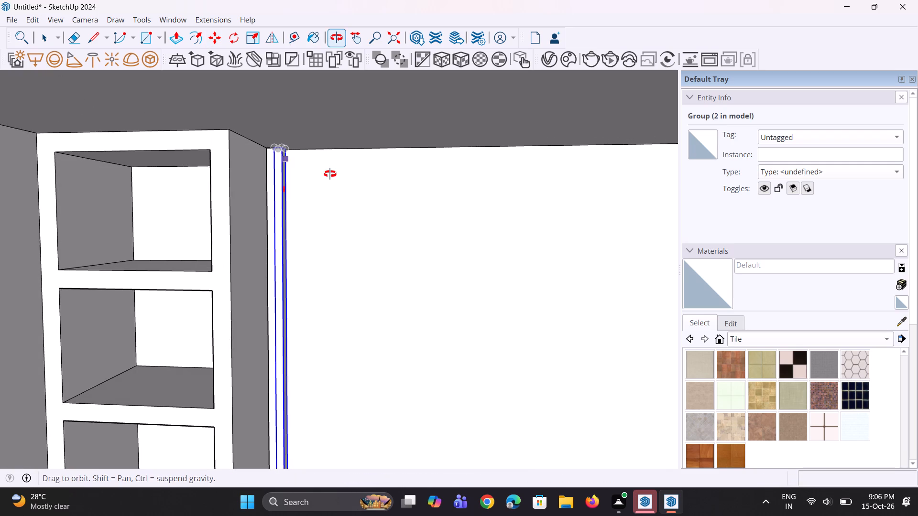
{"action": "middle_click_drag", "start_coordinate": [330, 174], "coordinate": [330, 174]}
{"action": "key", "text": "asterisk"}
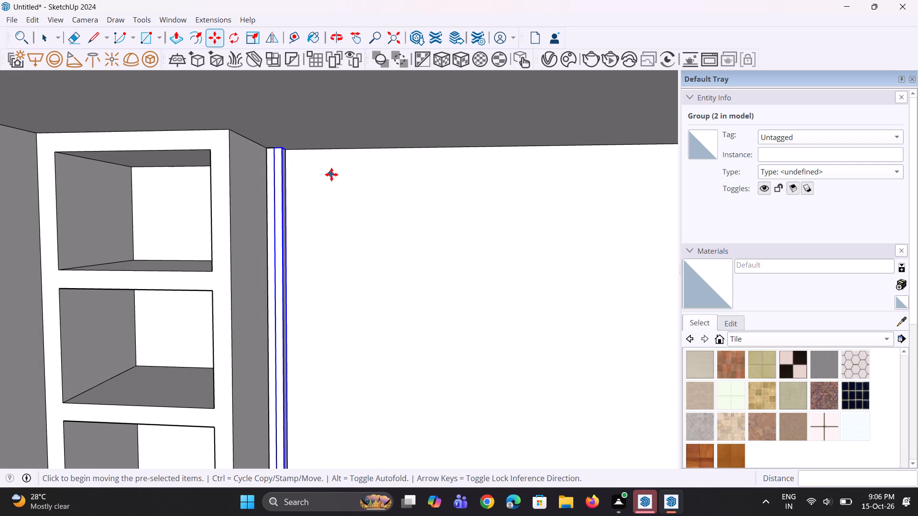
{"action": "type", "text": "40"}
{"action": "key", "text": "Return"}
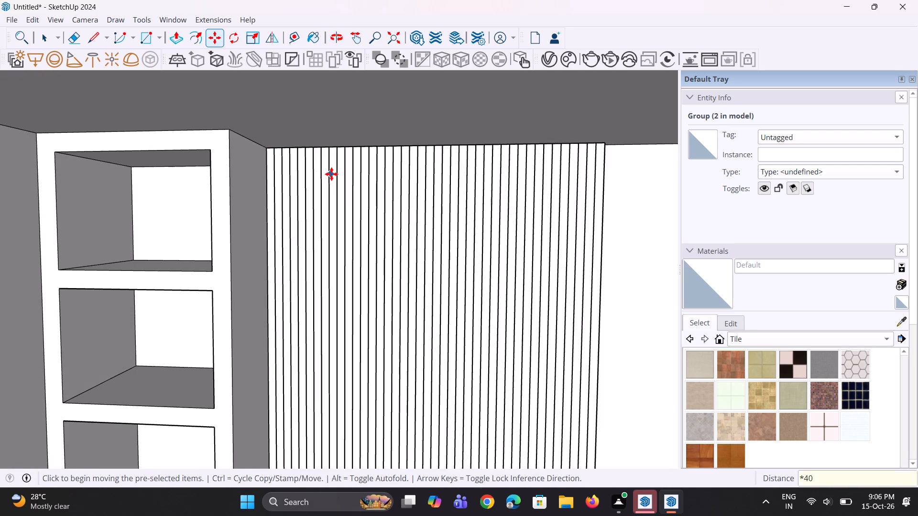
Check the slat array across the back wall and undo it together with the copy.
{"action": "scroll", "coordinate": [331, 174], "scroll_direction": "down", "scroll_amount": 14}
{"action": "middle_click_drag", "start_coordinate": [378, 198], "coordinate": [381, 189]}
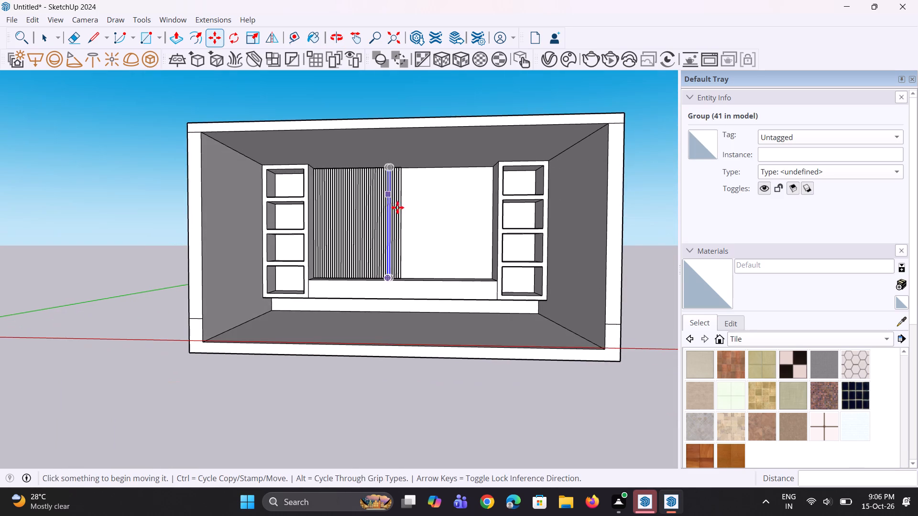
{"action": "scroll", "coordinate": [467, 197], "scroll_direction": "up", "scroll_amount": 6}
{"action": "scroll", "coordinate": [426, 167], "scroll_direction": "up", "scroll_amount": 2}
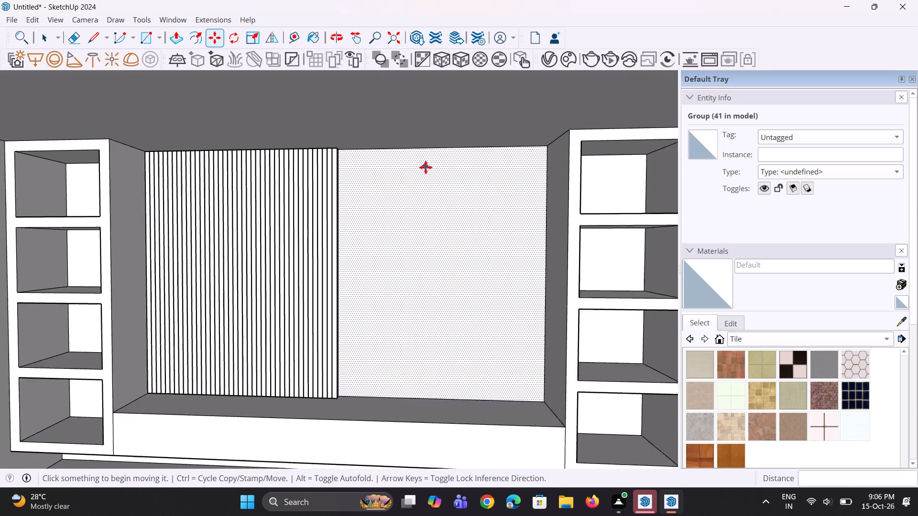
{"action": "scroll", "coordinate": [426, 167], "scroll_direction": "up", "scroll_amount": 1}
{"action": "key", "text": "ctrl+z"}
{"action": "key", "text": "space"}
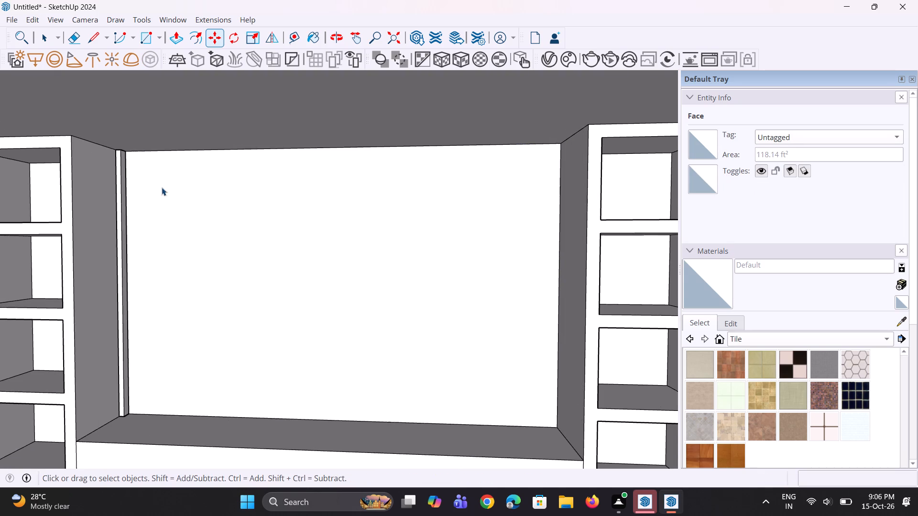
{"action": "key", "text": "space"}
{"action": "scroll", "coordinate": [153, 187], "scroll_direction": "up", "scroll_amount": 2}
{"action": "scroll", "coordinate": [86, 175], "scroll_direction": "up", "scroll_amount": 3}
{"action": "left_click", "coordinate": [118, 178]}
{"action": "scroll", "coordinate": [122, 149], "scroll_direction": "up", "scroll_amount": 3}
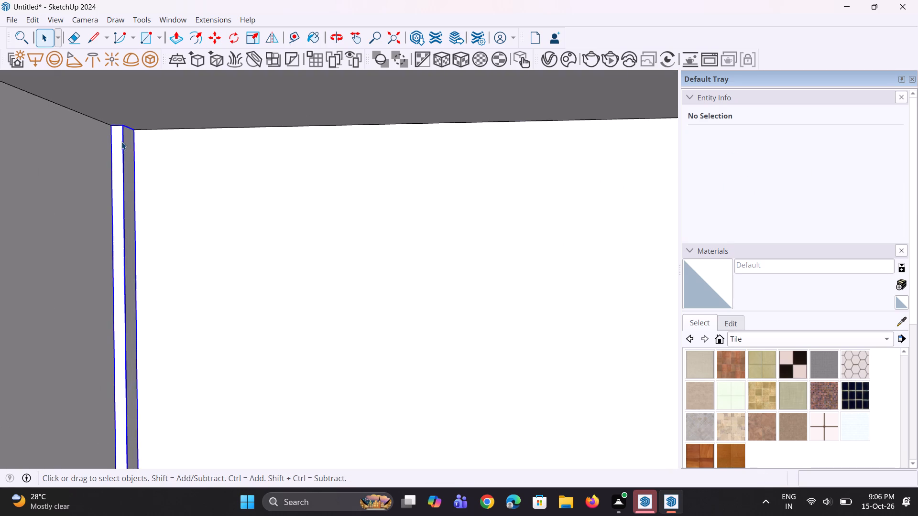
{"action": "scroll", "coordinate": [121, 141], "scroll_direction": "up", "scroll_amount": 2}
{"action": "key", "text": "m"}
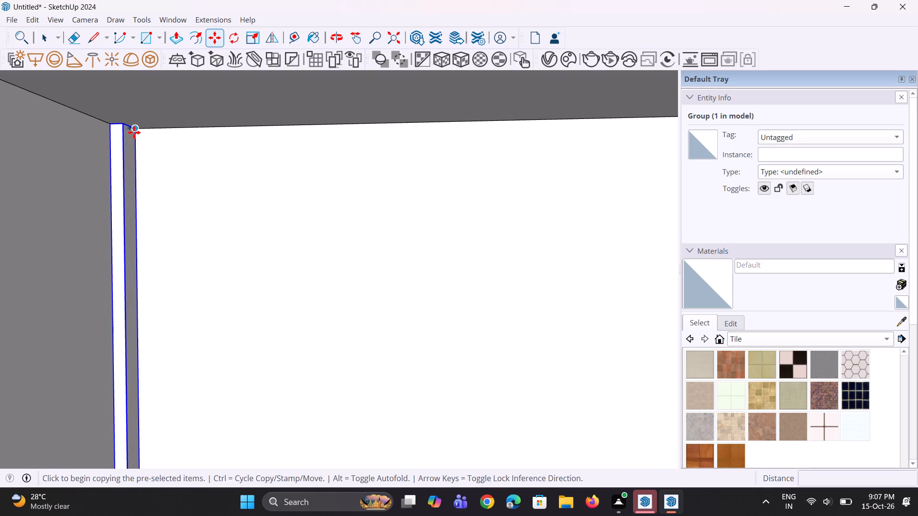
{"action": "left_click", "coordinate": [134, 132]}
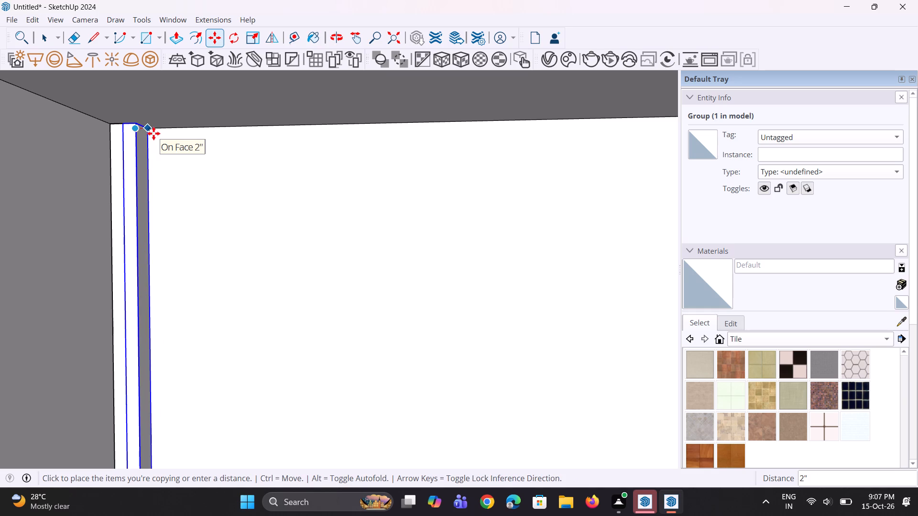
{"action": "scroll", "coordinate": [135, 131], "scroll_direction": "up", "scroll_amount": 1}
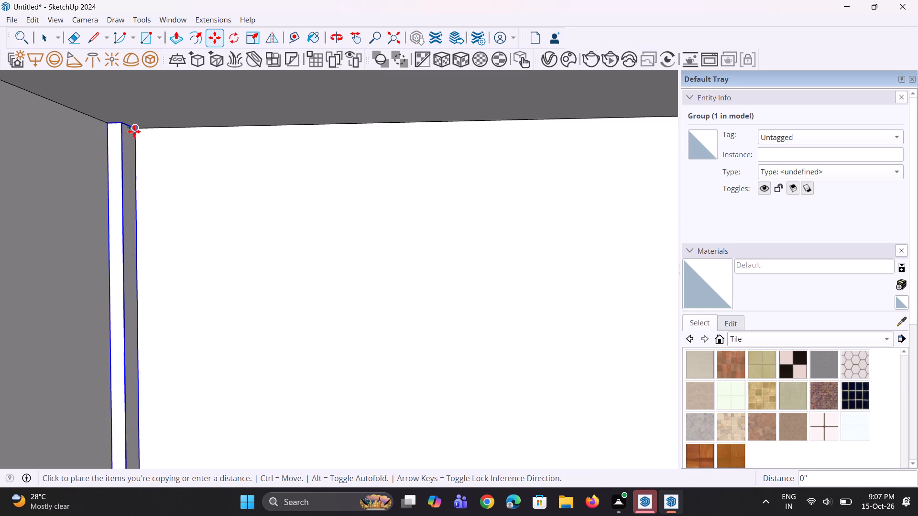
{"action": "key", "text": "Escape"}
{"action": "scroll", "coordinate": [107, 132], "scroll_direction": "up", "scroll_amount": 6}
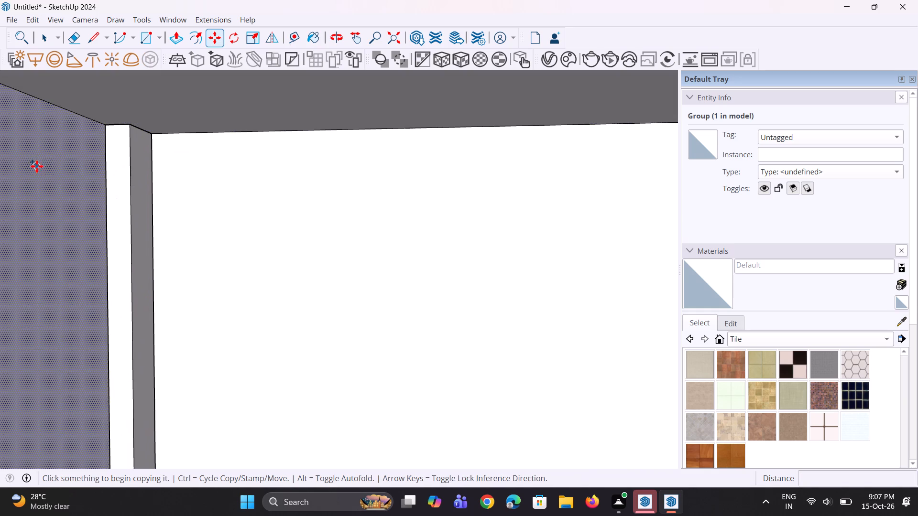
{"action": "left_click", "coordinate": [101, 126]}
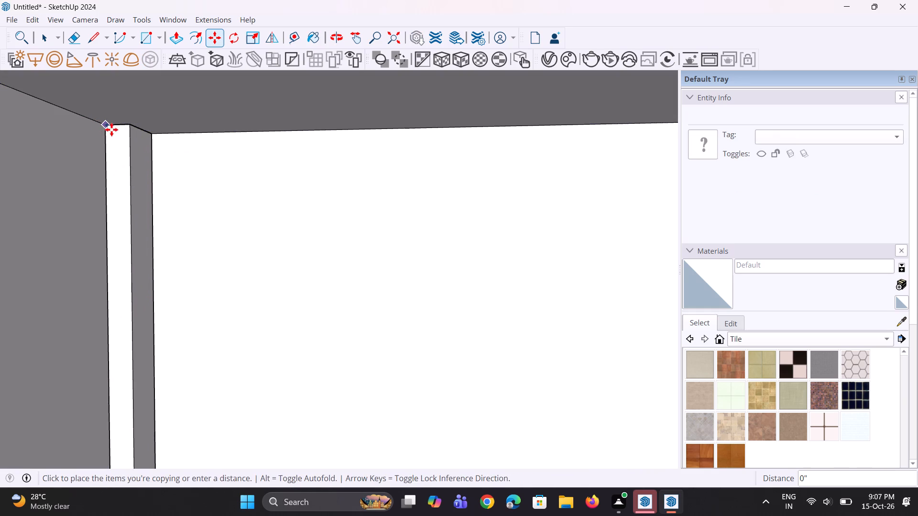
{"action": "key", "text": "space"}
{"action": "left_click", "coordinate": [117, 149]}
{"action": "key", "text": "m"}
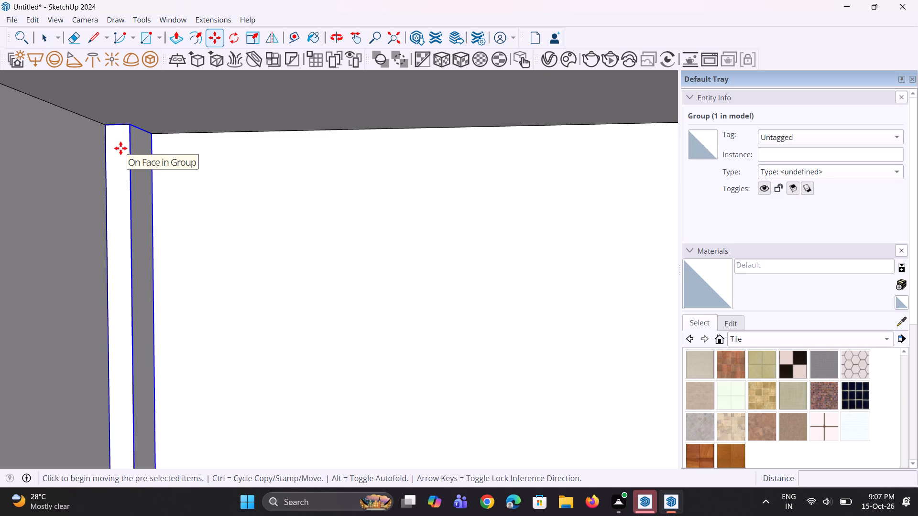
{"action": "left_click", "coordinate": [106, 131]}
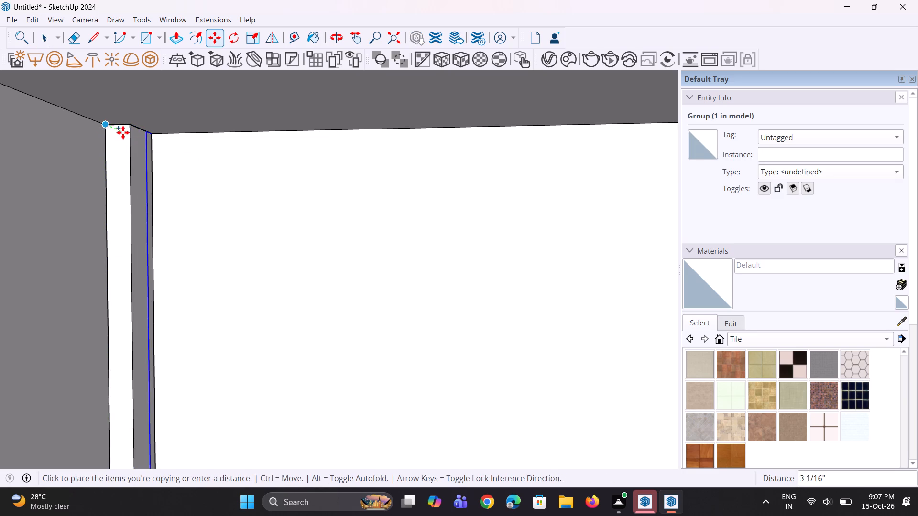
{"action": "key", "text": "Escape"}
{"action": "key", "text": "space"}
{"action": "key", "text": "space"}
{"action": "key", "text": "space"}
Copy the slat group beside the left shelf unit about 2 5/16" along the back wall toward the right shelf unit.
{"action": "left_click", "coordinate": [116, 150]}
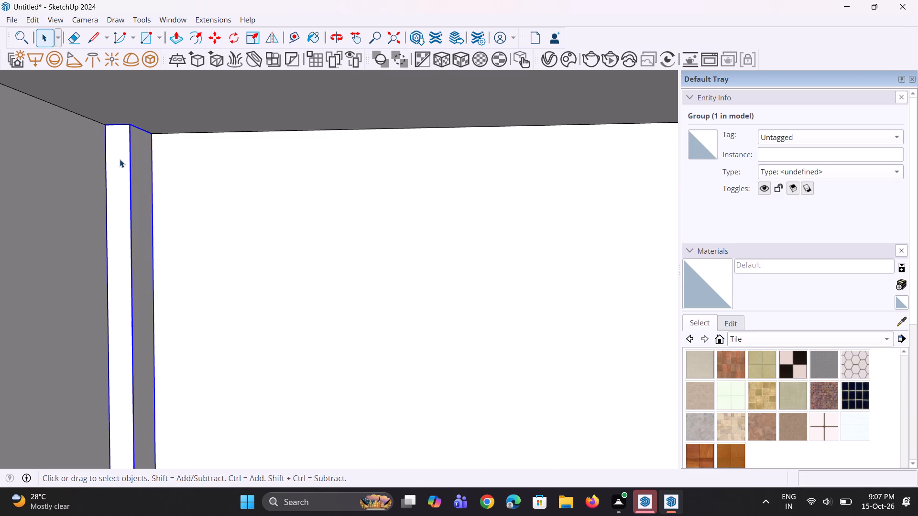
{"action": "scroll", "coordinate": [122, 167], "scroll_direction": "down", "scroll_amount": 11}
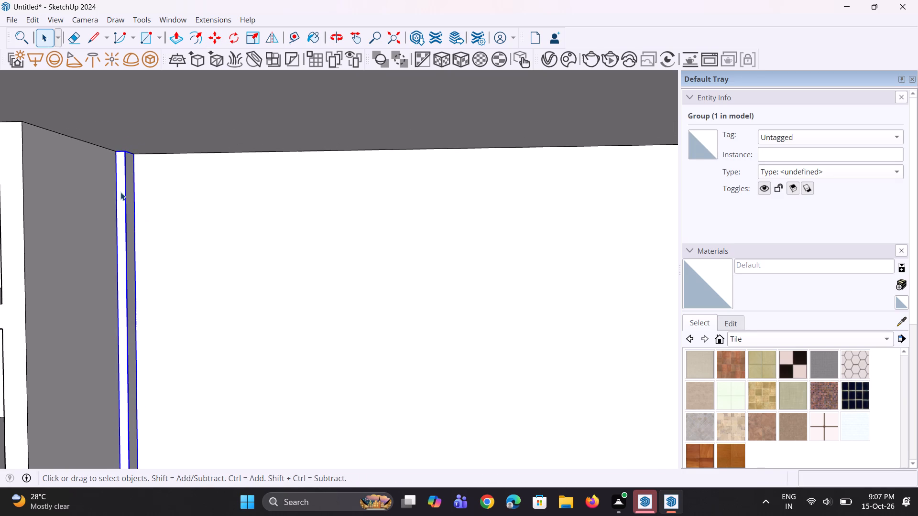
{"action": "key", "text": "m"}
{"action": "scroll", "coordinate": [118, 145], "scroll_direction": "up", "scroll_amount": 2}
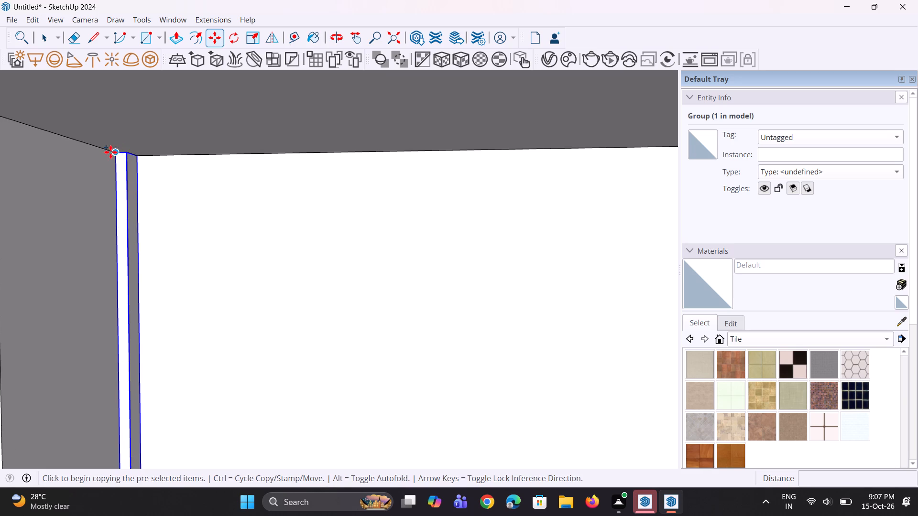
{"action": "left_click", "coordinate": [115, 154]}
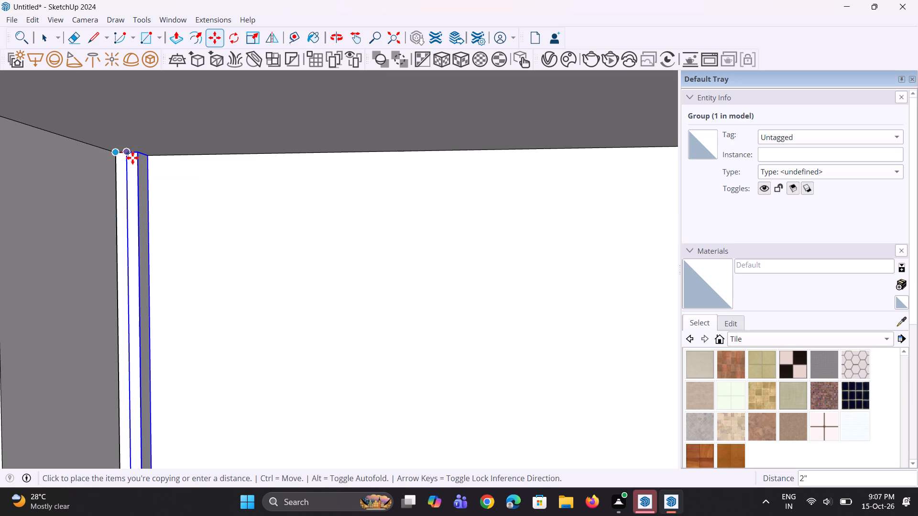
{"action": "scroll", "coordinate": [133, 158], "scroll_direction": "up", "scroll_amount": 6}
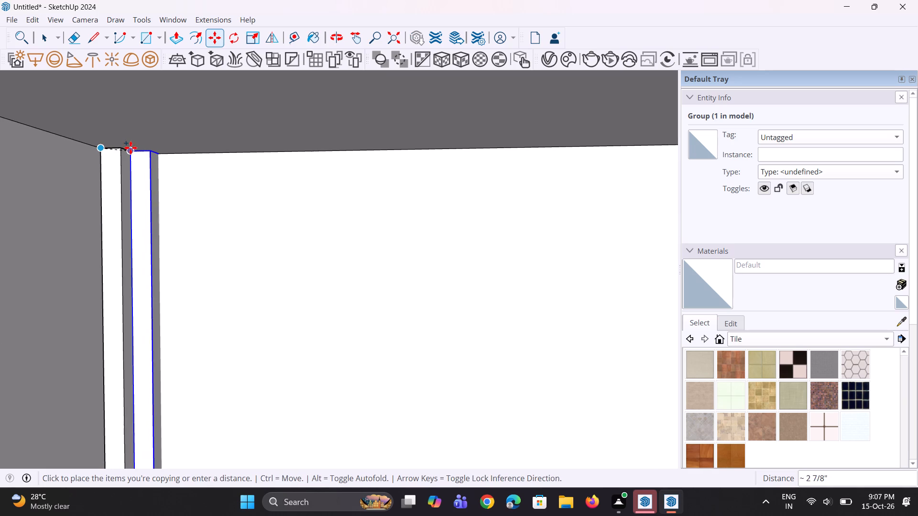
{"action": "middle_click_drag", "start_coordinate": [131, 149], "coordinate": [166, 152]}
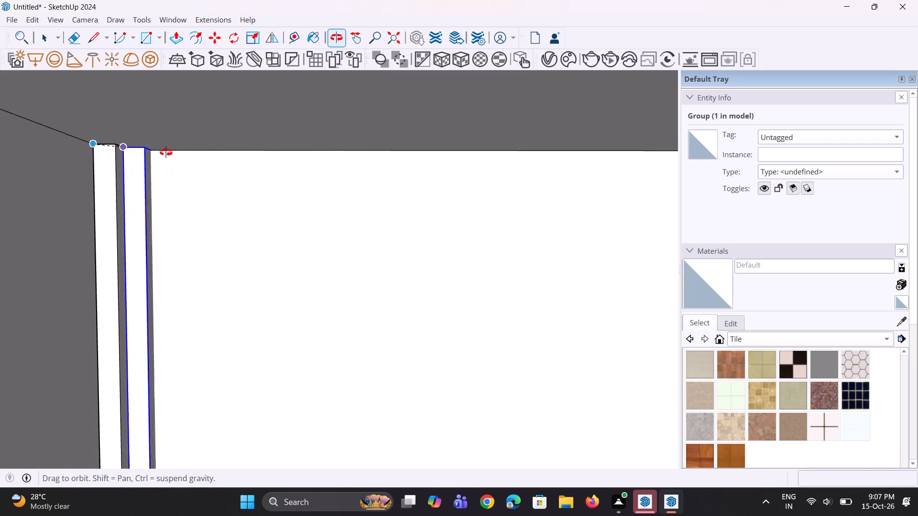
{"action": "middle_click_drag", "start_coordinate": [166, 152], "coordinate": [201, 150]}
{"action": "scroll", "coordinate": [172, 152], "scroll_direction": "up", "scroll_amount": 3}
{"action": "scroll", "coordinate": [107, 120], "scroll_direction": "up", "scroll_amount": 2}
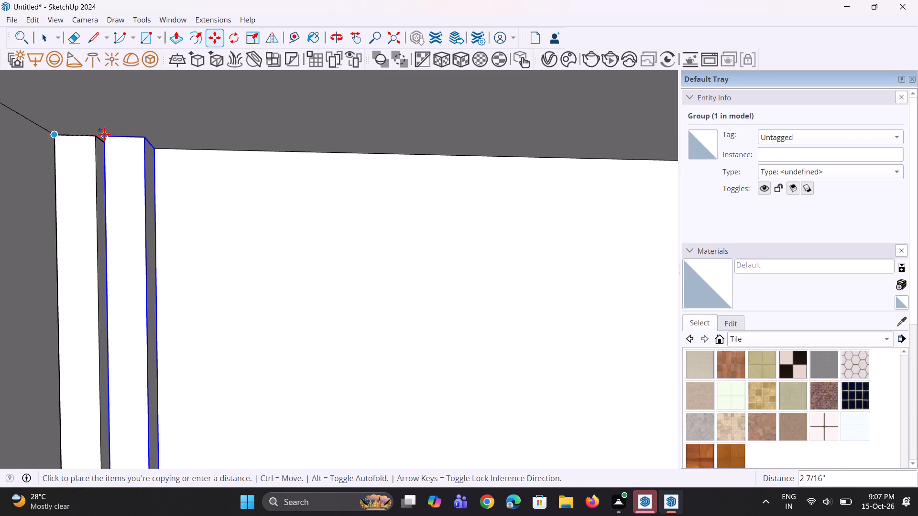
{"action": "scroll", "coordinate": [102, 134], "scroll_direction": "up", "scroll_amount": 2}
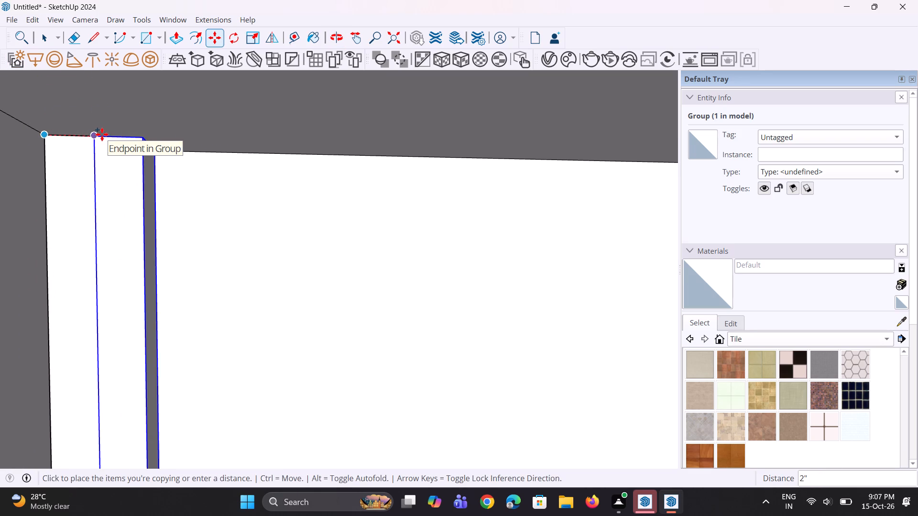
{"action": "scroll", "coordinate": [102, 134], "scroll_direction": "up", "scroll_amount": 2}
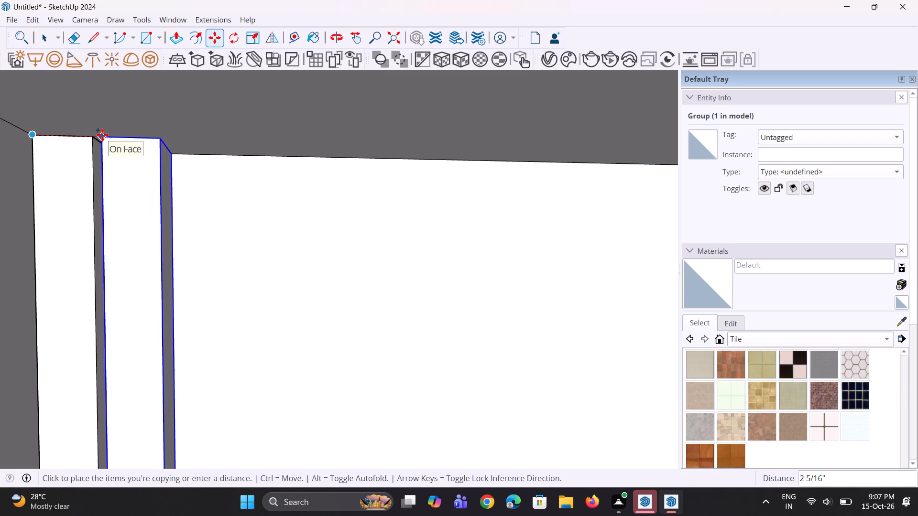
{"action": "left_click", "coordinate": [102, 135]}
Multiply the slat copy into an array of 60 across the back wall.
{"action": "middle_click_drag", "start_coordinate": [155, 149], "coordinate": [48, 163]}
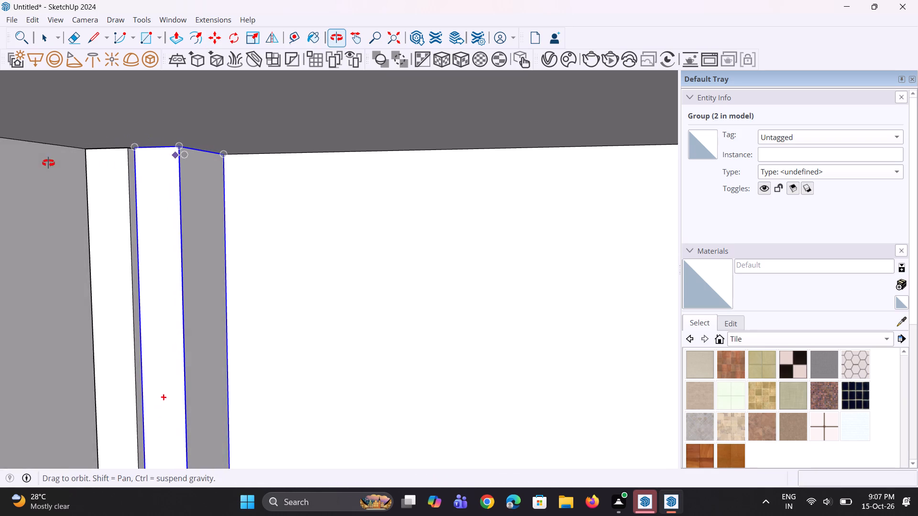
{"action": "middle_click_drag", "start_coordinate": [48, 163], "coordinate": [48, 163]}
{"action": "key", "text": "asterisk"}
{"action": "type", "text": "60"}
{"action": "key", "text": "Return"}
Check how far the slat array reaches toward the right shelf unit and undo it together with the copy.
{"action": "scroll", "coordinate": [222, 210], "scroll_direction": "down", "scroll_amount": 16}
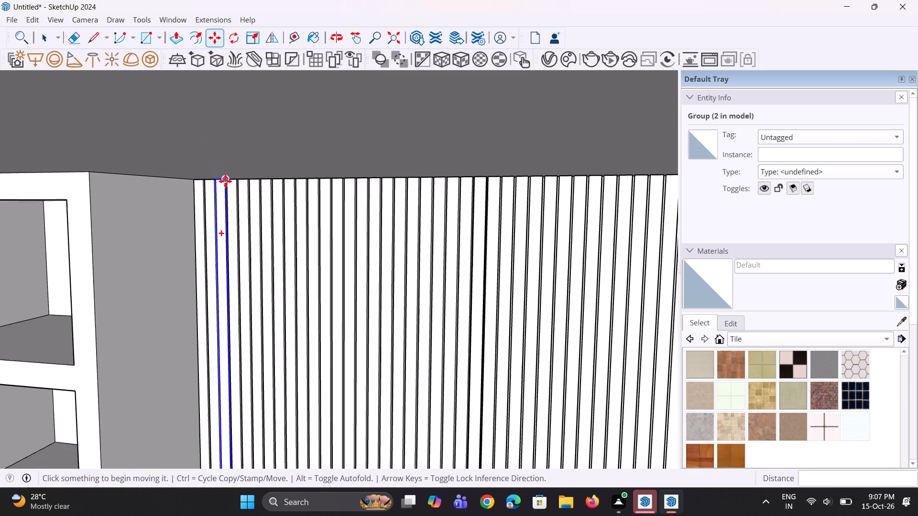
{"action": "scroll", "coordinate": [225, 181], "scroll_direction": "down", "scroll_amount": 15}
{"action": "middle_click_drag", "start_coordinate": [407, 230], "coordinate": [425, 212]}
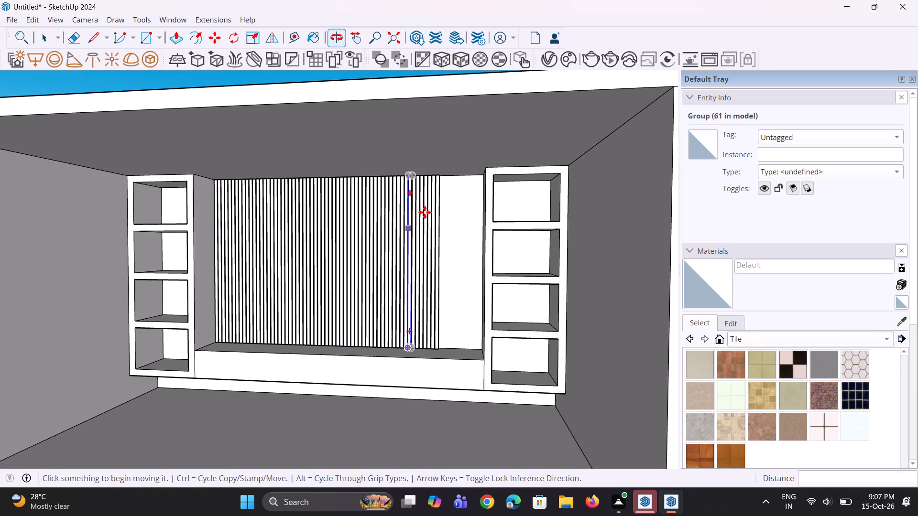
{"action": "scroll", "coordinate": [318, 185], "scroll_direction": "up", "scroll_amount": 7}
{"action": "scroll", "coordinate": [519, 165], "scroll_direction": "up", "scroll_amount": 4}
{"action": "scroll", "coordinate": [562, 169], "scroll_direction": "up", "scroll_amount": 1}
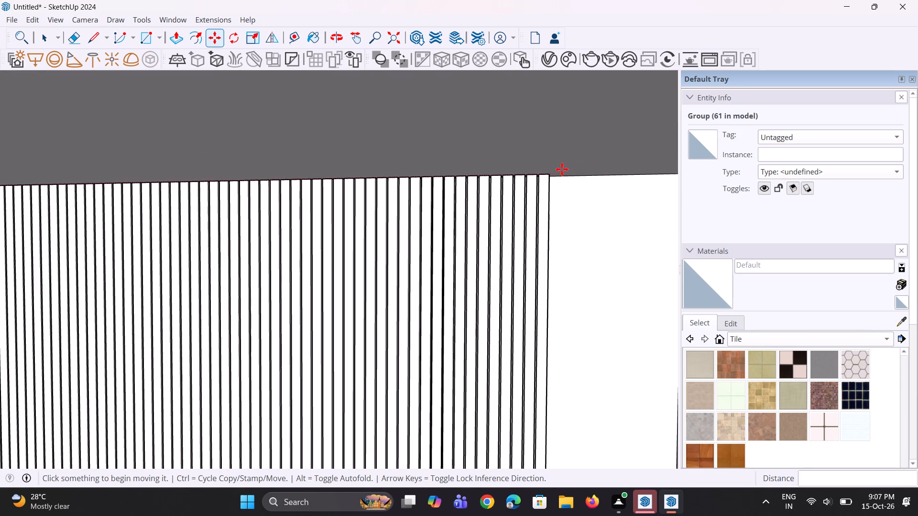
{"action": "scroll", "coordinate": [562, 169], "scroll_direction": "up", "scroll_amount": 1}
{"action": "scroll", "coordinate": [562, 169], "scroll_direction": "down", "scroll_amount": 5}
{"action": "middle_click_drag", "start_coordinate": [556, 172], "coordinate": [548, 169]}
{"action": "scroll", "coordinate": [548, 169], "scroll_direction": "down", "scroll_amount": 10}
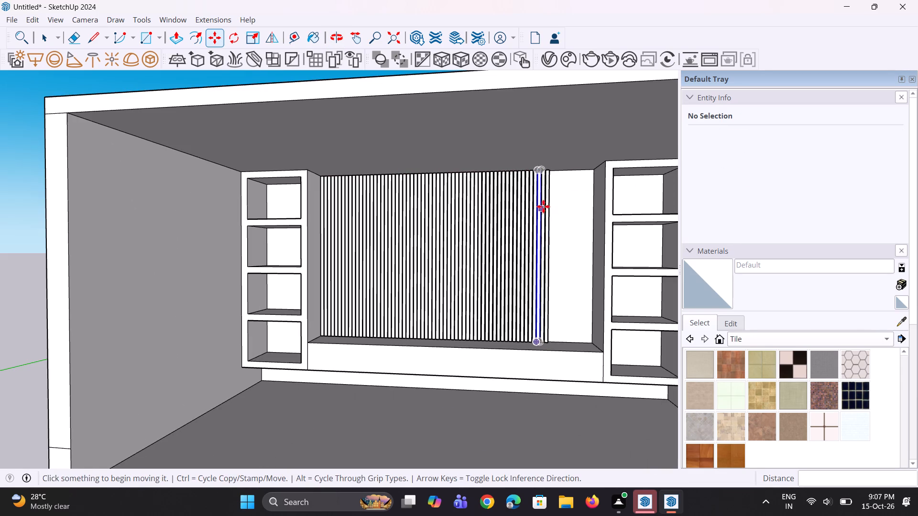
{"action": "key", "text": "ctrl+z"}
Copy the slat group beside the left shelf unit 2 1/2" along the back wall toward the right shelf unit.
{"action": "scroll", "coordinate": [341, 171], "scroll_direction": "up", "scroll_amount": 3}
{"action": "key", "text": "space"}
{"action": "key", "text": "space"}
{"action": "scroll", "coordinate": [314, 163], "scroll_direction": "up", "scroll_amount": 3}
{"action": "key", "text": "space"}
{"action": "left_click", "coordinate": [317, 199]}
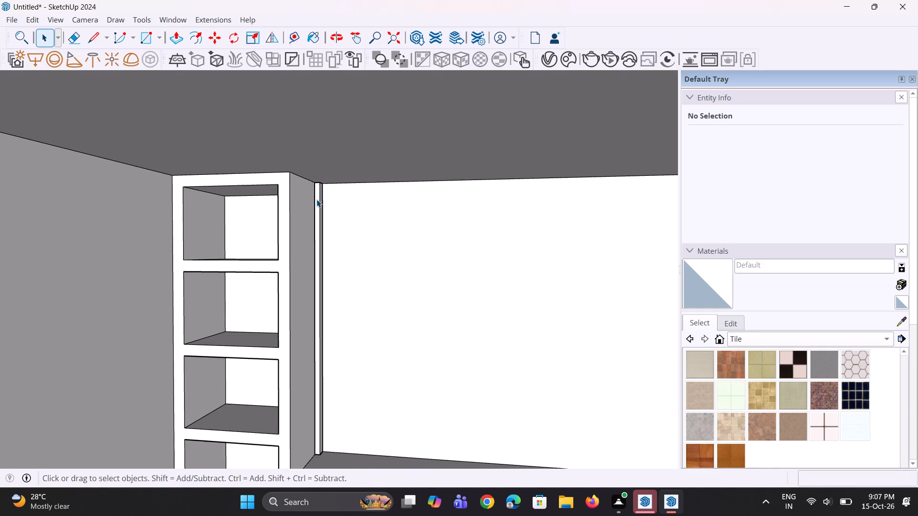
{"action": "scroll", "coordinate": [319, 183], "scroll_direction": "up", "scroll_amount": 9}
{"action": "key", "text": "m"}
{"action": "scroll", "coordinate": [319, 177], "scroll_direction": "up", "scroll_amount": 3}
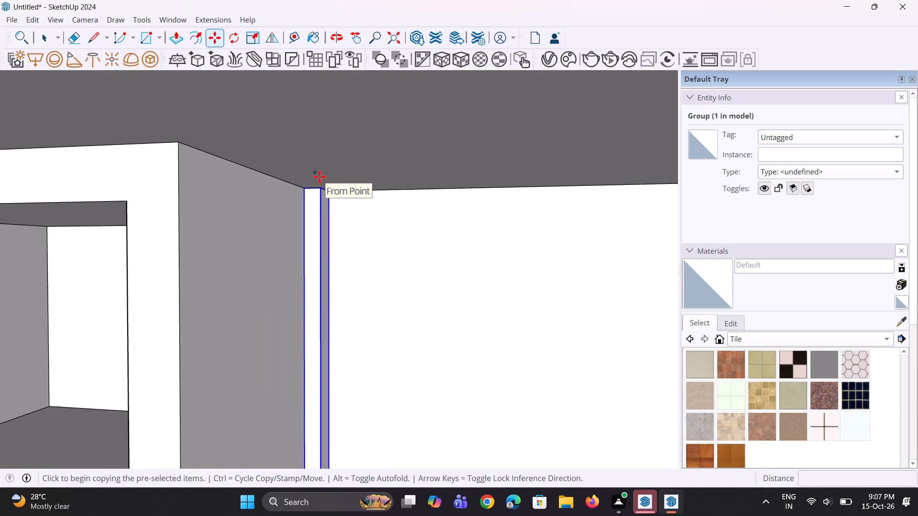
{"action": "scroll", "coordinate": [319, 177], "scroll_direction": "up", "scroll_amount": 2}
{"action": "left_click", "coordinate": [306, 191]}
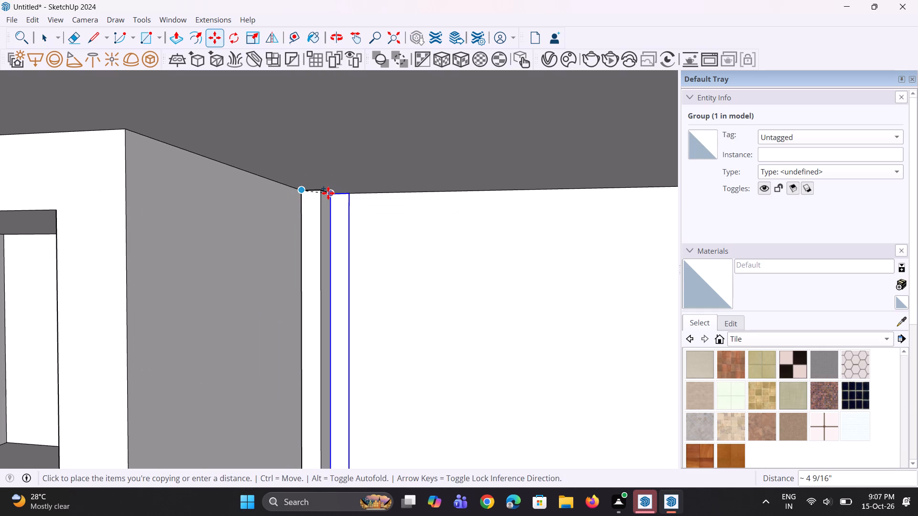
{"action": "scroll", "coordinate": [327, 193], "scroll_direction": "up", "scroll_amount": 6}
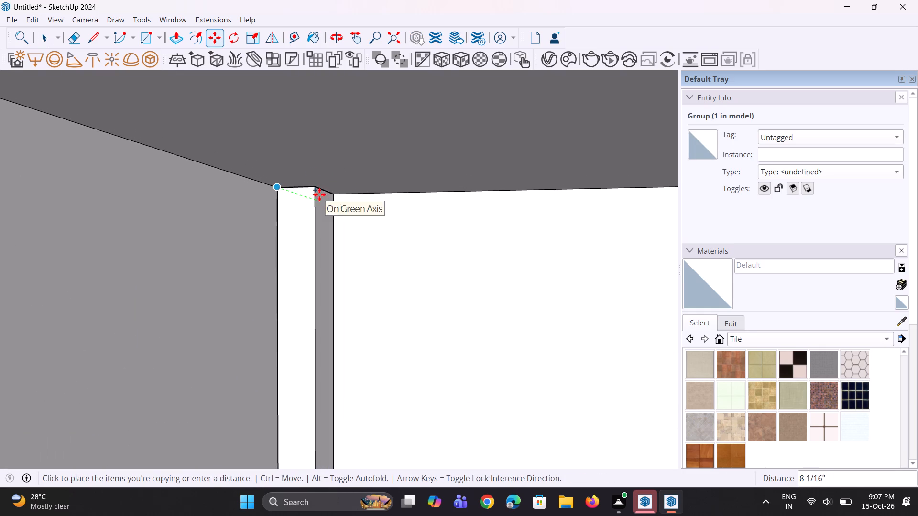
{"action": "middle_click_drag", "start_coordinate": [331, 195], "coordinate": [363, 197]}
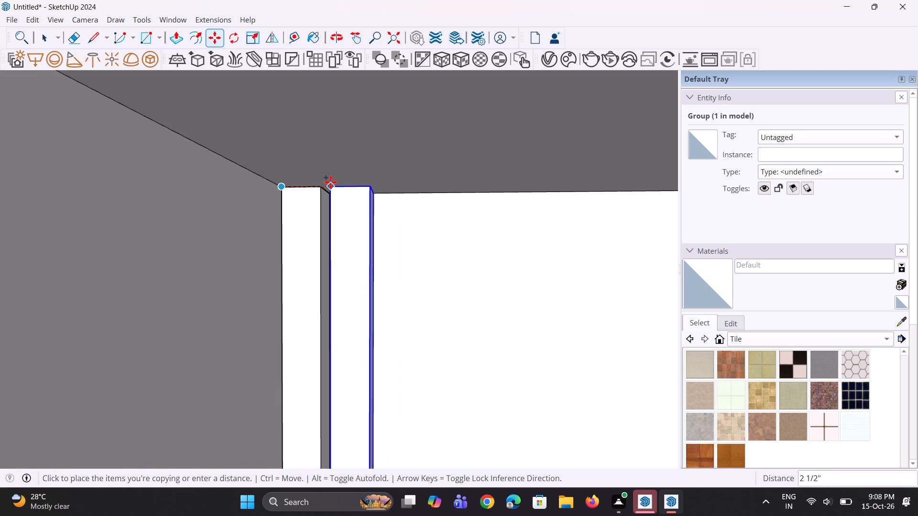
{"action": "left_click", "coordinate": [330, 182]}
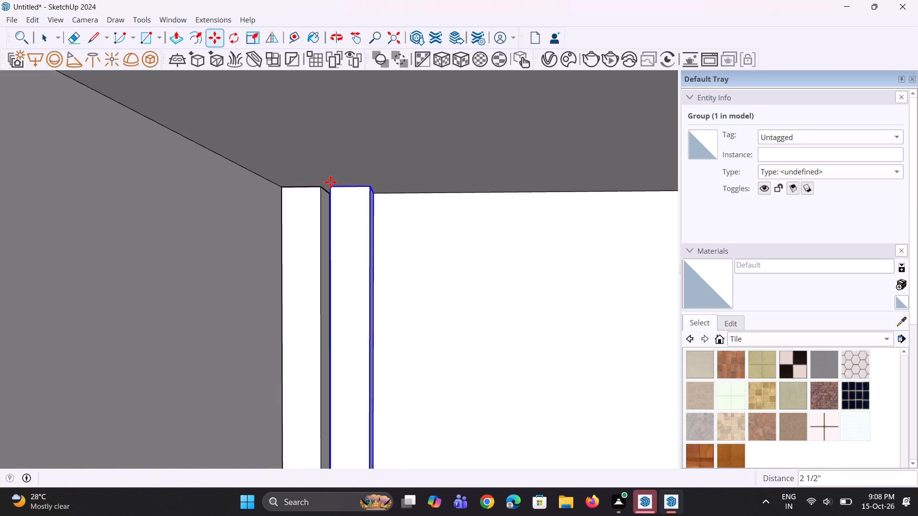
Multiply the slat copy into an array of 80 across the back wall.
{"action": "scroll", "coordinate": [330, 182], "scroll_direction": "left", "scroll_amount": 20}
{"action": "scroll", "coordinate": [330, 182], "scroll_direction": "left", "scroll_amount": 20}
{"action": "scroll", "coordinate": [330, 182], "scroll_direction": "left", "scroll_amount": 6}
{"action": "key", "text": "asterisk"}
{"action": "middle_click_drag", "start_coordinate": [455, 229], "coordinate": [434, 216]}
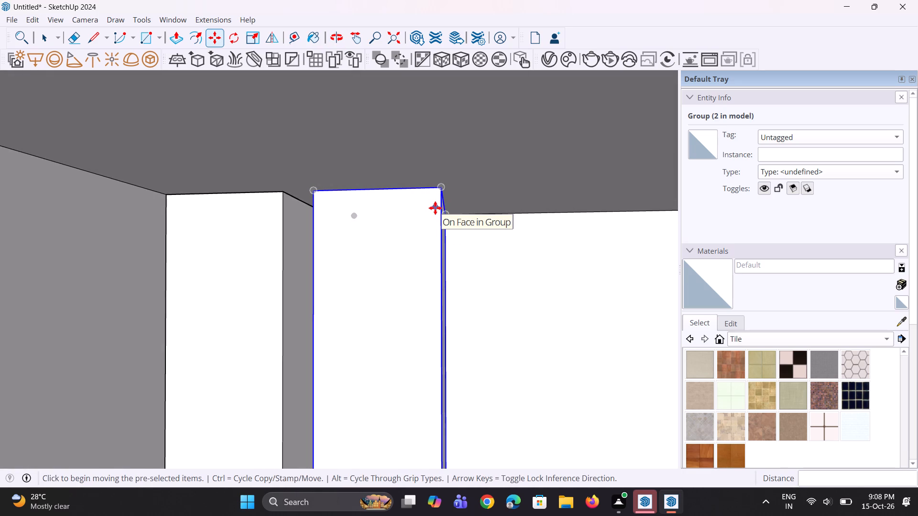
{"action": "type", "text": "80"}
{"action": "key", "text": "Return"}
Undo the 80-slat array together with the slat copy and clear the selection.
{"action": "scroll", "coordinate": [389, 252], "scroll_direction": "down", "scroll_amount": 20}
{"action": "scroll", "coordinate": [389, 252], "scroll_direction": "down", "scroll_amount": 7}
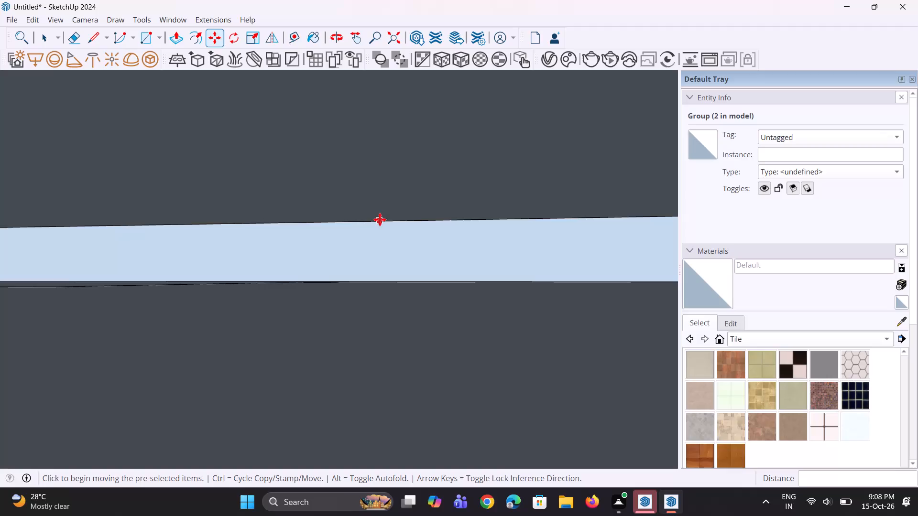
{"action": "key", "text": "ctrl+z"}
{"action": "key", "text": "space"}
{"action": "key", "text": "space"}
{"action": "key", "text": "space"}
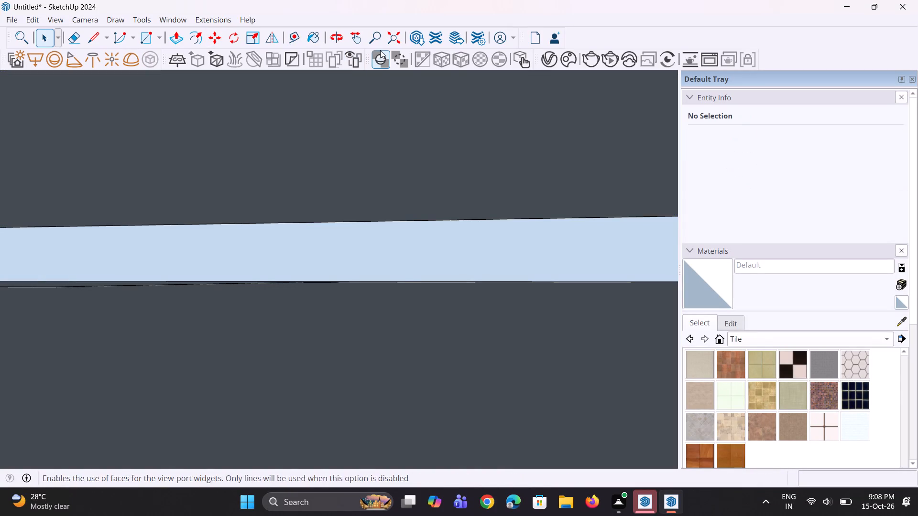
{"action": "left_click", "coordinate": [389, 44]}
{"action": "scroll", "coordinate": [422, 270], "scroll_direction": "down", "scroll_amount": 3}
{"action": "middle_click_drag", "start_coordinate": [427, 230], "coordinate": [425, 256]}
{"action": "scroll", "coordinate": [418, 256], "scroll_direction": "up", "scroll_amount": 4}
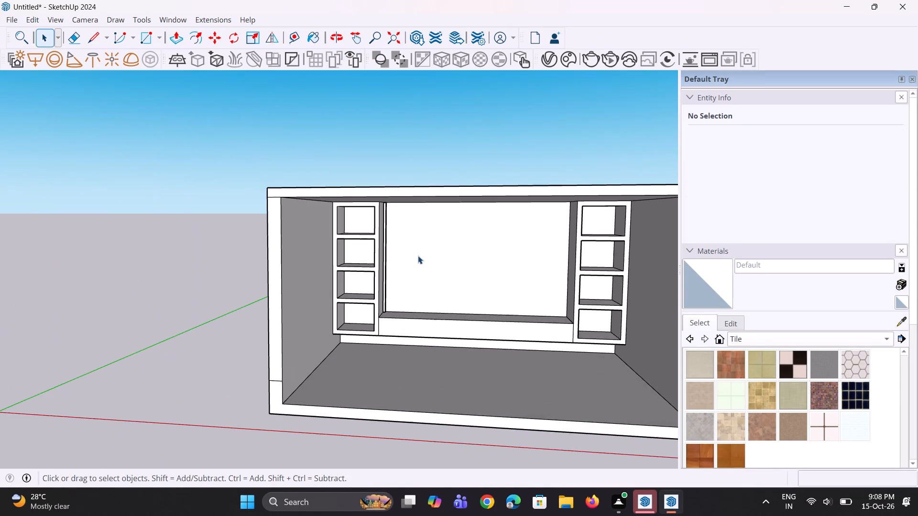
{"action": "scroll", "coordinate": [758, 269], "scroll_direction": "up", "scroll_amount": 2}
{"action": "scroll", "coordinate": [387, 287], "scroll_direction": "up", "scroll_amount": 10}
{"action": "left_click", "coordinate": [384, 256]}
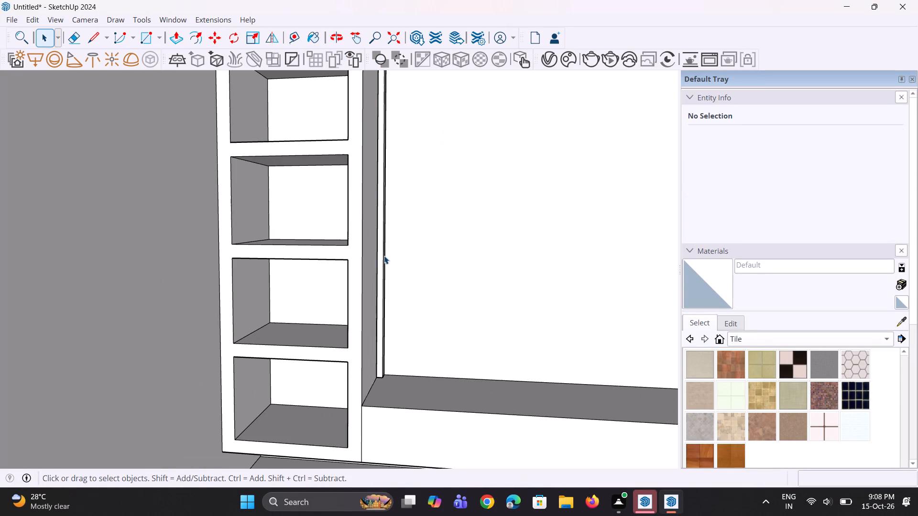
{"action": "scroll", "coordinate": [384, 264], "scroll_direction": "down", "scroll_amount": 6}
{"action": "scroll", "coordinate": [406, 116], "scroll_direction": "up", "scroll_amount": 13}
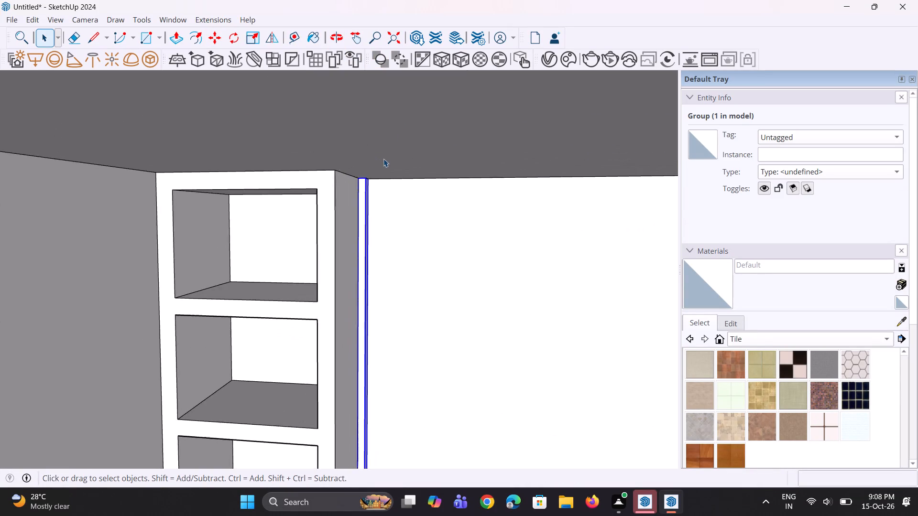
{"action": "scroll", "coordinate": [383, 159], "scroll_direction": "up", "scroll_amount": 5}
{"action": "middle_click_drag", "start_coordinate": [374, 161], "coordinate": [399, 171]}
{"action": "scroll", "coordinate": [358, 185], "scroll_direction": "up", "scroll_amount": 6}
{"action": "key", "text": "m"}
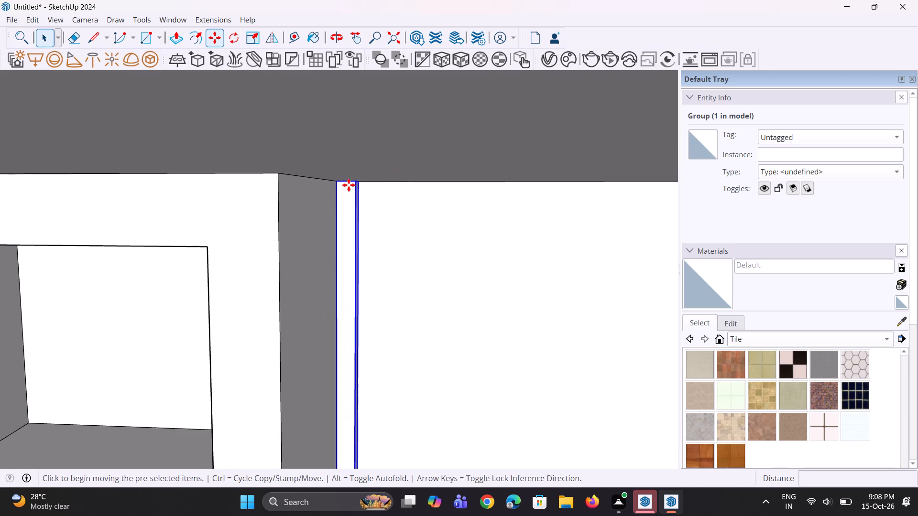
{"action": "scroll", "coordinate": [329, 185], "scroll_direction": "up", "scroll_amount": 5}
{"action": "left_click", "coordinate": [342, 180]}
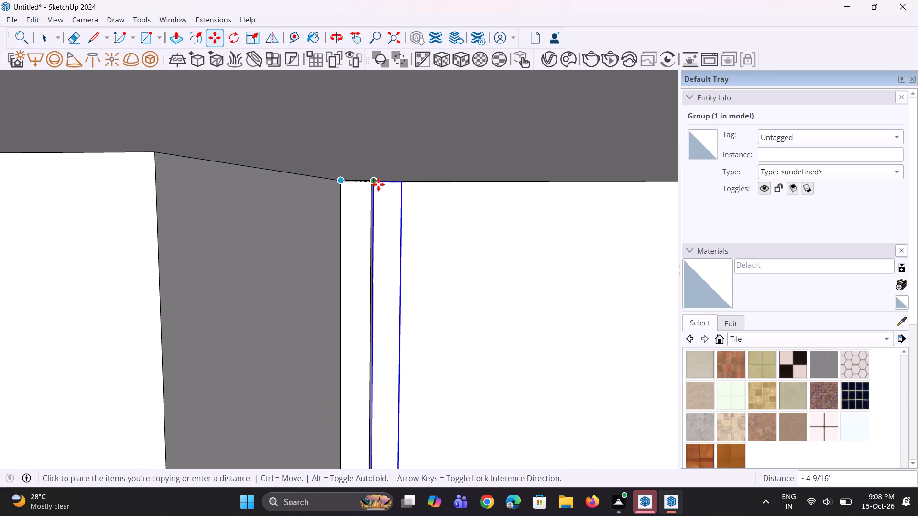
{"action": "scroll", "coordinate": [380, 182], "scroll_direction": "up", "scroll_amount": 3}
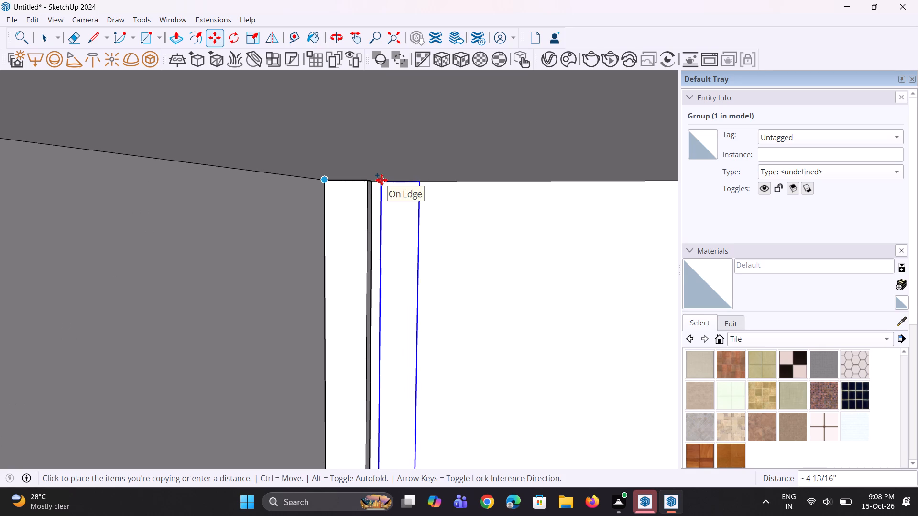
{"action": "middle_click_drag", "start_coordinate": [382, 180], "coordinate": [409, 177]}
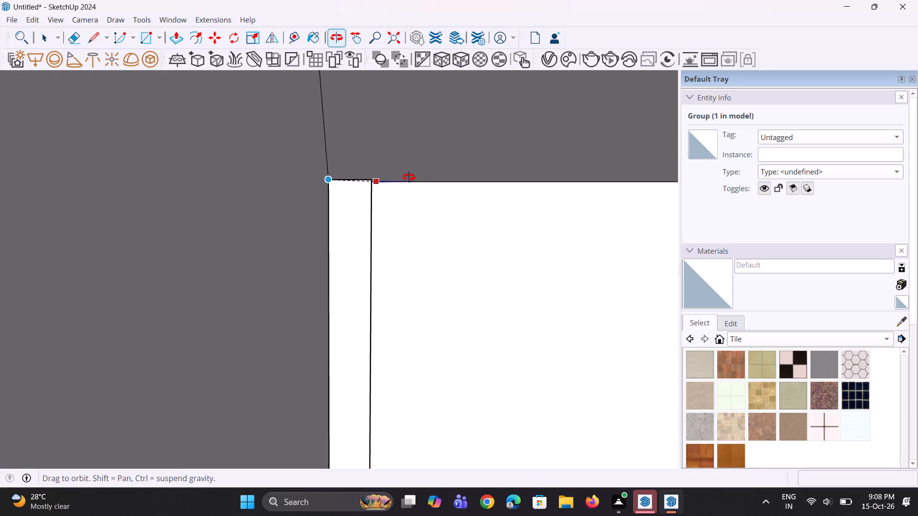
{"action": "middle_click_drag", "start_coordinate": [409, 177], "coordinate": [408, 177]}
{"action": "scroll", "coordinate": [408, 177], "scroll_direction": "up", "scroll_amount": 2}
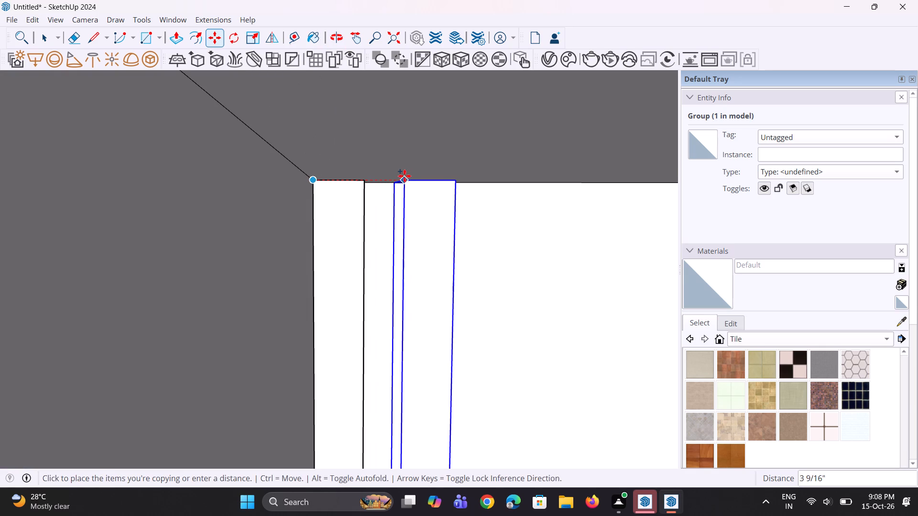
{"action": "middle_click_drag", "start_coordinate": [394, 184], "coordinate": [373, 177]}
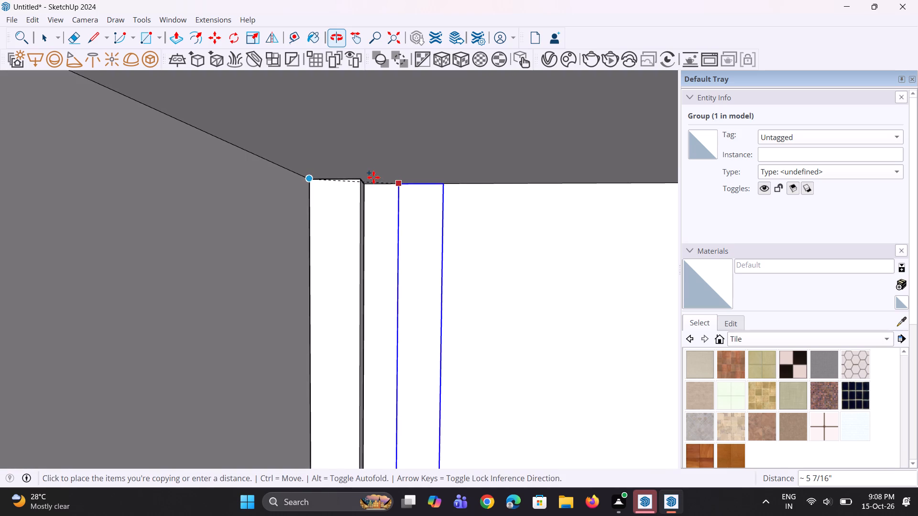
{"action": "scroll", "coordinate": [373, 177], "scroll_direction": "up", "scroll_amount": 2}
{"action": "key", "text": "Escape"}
Copy the slat group beside the left shelf unit 2 5/16" along the back wall toward the right shelf unit.
{"action": "middle_click_drag", "start_coordinate": [377, 185], "coordinate": [350, 187]}
{"action": "key", "text": "space"}
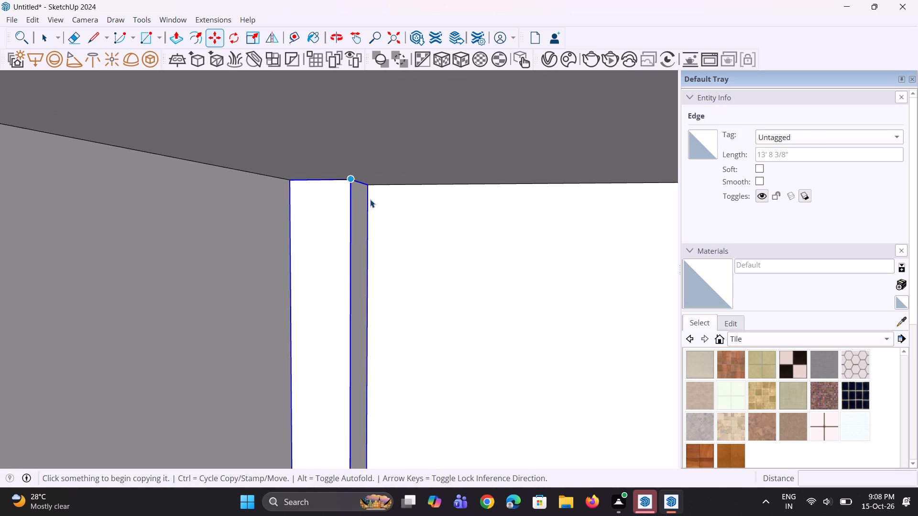
{"action": "key", "text": "space"}
{"action": "key", "text": "space"}
{"action": "key", "text": "space"}
{"action": "left_click", "coordinate": [350, 206]}
{"action": "key", "text": "m"}
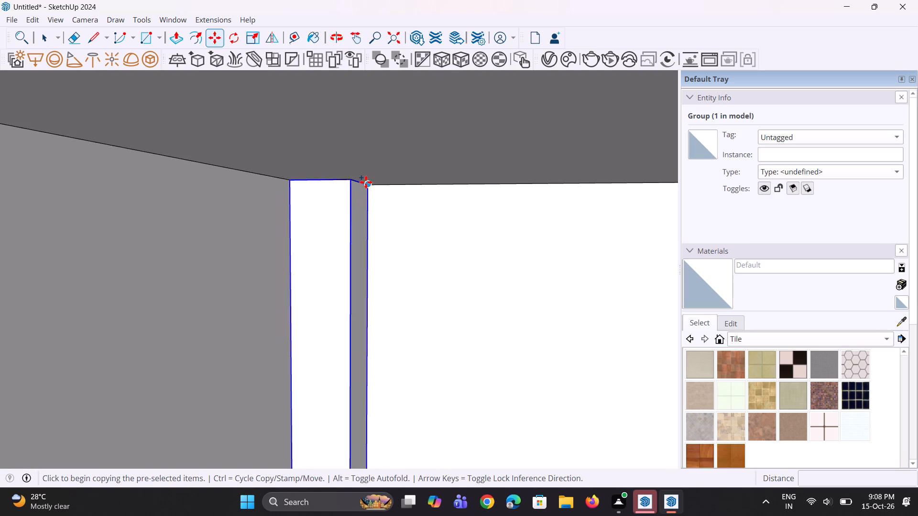
{"action": "left_click", "coordinate": [366, 182]}
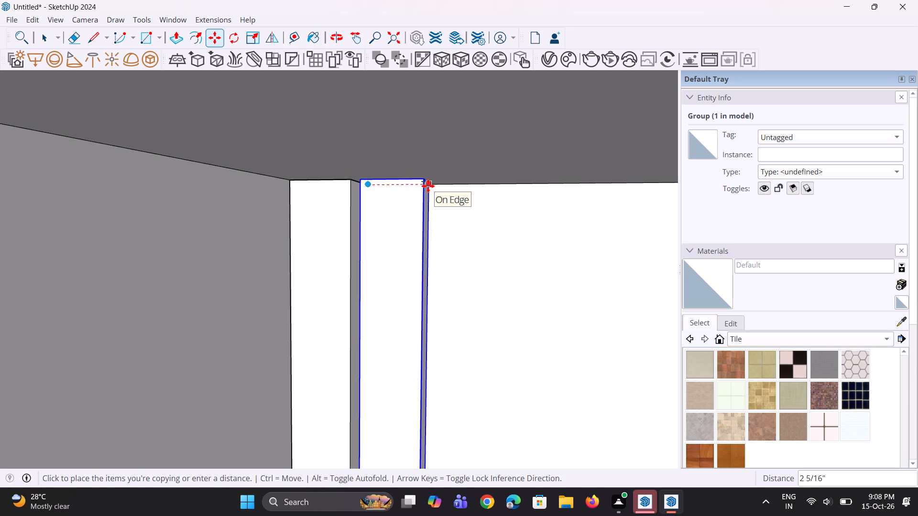
{"action": "left_click", "coordinate": [428, 186]}
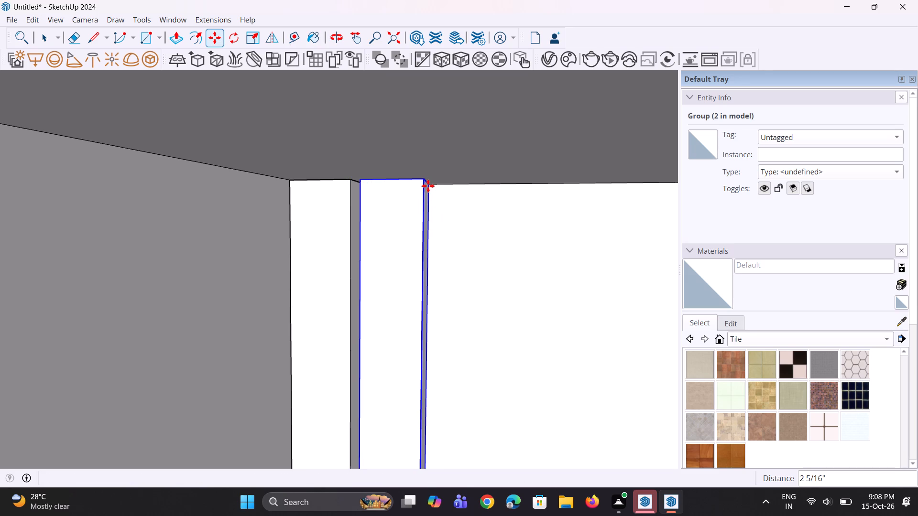
Multiply the slat copy into an array of 90 across the back wall.
{"action": "key", "text": "asterisk"}
{"action": "type", "text": "90"}
{"action": "key", "text": "Return"}
Delete the three slats nearest the right side wall that run behind the right shelf unit.
{"action": "scroll", "coordinate": [367, 225], "scroll_direction": "down", "scroll_amount": 20}
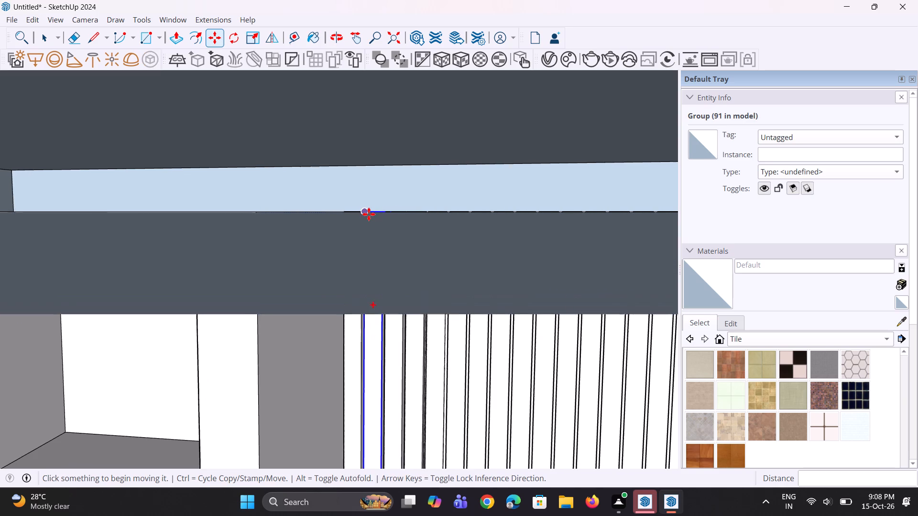
{"action": "scroll", "coordinate": [369, 214], "scroll_direction": "down", "scroll_amount": 15}
{"action": "scroll", "coordinate": [376, 191], "scroll_direction": "down", "scroll_amount": 17}
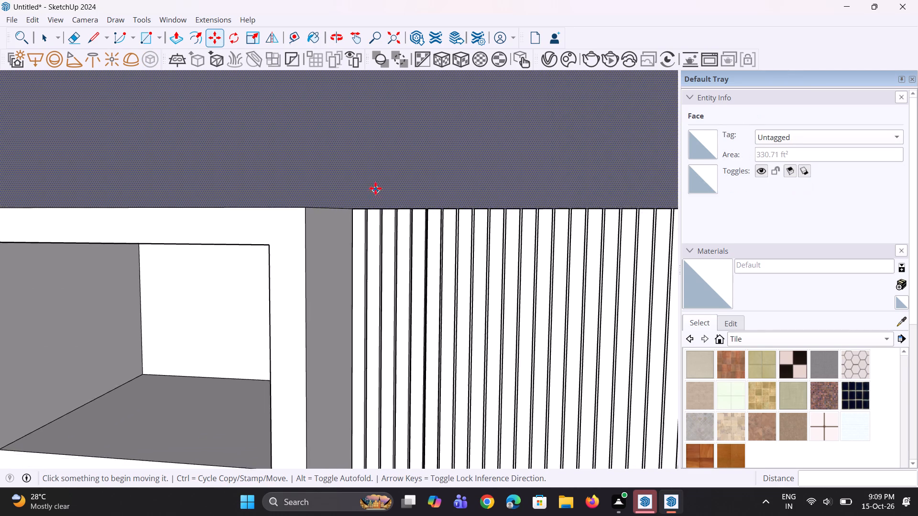
{"action": "scroll", "coordinate": [375, 188], "scroll_direction": "down", "scroll_amount": 20}
{"action": "scroll", "coordinate": [375, 188], "scroll_direction": "down", "scroll_amount": 13}
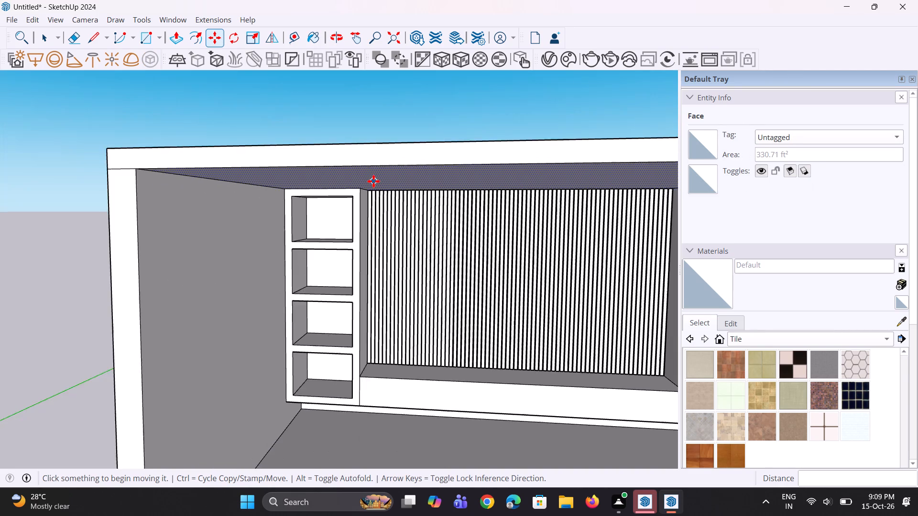
{"action": "scroll", "coordinate": [373, 181], "scroll_direction": "down", "scroll_amount": 7}
{"action": "middle_click_drag", "start_coordinate": [471, 212], "coordinate": [447, 193]}
{"action": "key", "text": "space"}
{"action": "scroll", "coordinate": [575, 235], "scroll_direction": "up", "scroll_amount": 1}
{"action": "key", "text": "space"}
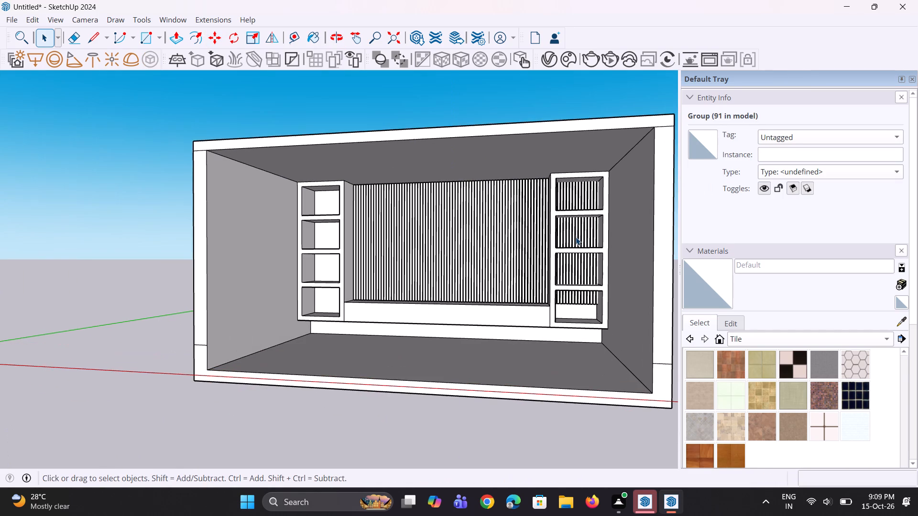
{"action": "scroll", "coordinate": [587, 406], "scroll_direction": "up", "scroll_amount": 4}
{"action": "scroll", "coordinate": [584, 335], "scroll_direction": "up", "scroll_amount": 4}
{"action": "scroll", "coordinate": [597, 245], "scroll_direction": "up", "scroll_amount": 8}
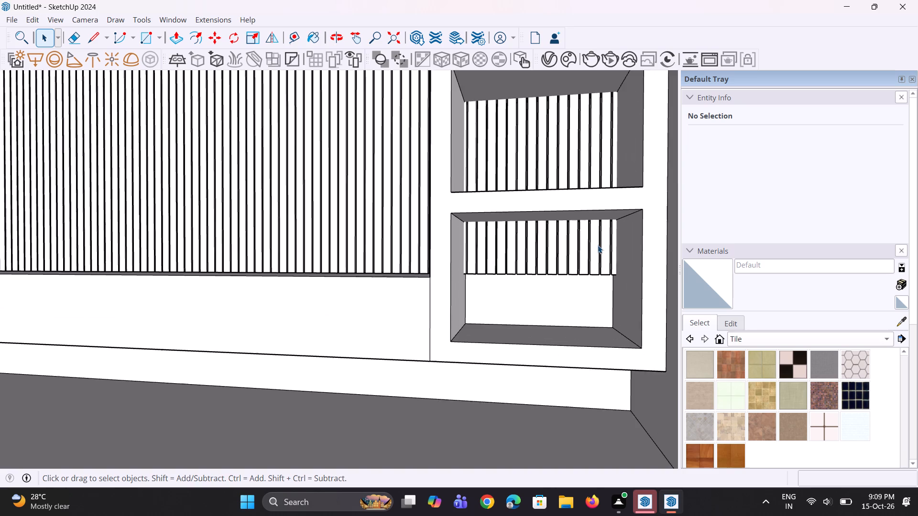
{"action": "left_click", "coordinate": [615, 267]}
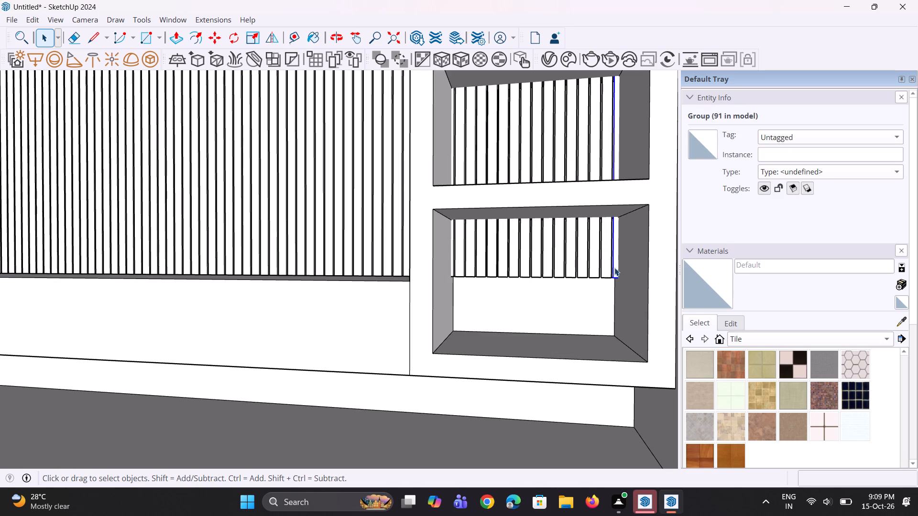
{"action": "key", "text": "Delete"}
{"action": "left_click", "coordinate": [605, 268]}
{"action": "key", "text": "Delete"}
{"action": "left_click", "coordinate": [597, 268]}
{"action": "key", "text": "Delete"}
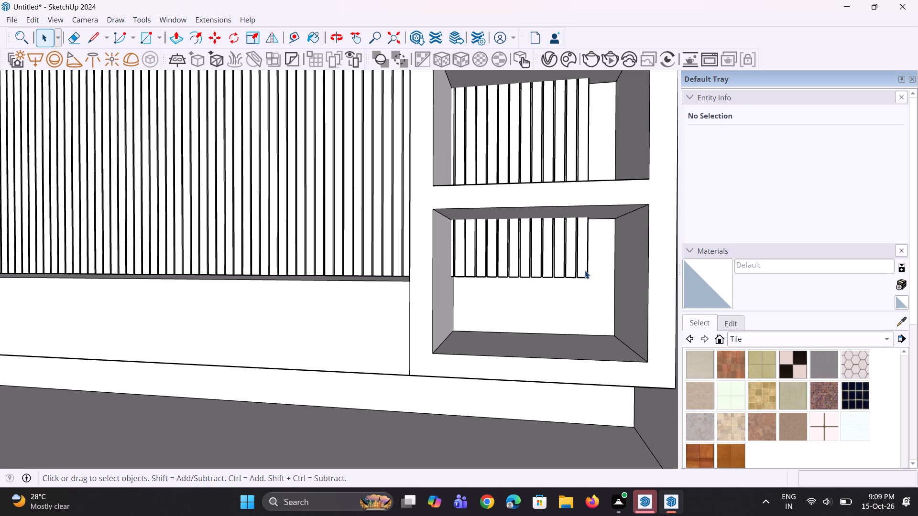
Delete the next five surplus slats behind the right shelf unit, working toward the TV wall panel.
{"action": "left_click", "coordinate": [585, 270]}
{"action": "key", "text": "Delete"}
{"action": "left_click", "coordinate": [573, 270]}
{"action": "key", "text": "Delete"}
{"action": "left_click", "coordinate": [564, 268]}
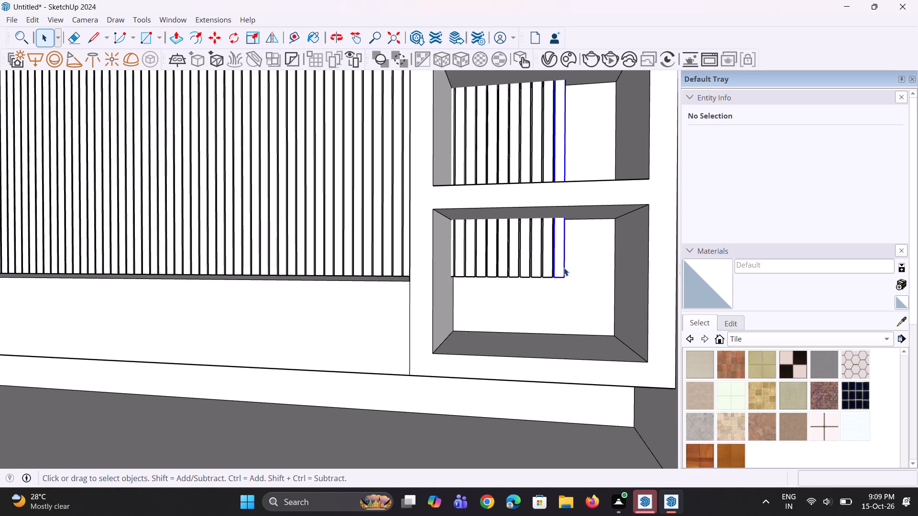
{"action": "key", "text": "Delete"}
{"action": "left_click", "coordinate": [550, 273]}
{"action": "key", "text": "Delete"}
{"action": "left_click", "coordinate": [540, 269]}
{"action": "key", "text": "Delete"}
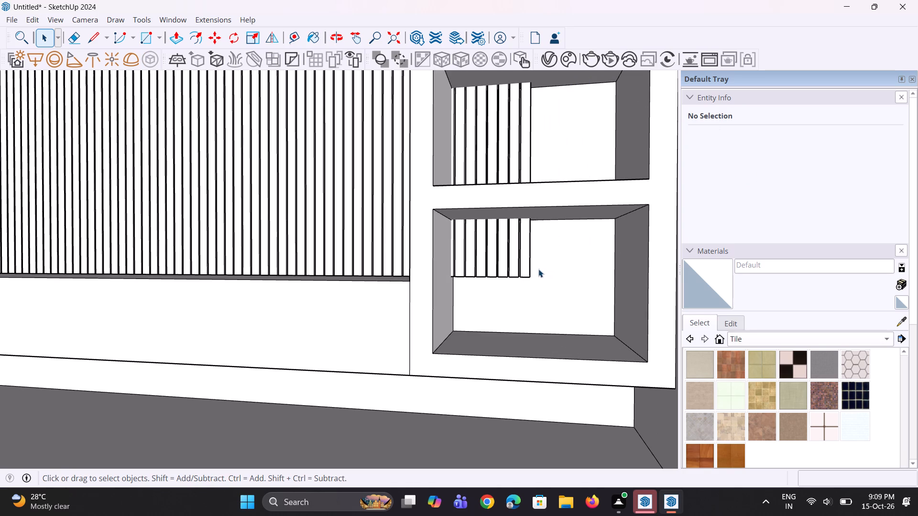
Delete four more surplus slats behind the right shelf unit, continuing toward the TV wall panel.
{"action": "left_click", "coordinate": [528, 271]}
{"action": "key", "text": "Delete"}
{"action": "left_click", "coordinate": [514, 271]}
{"action": "key", "text": "Delete"}
{"action": "left_click", "coordinate": [508, 269]}
{"action": "key", "text": "Delete"}
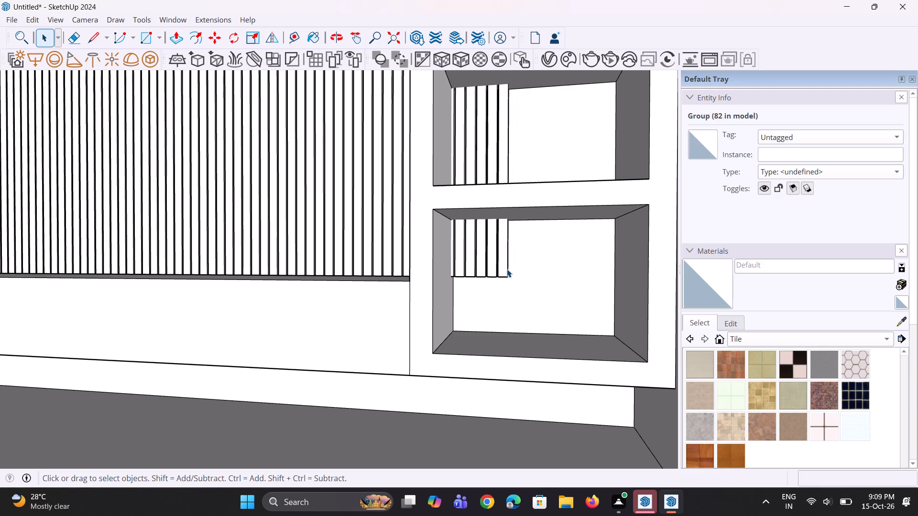
{"action": "key", "text": "Delete"}
{"action": "left_click", "coordinate": [505, 269]}
{"action": "key", "text": "Delete"}
{"action": "left_click", "coordinate": [495, 269]}
{"action": "key", "text": "Delete"}
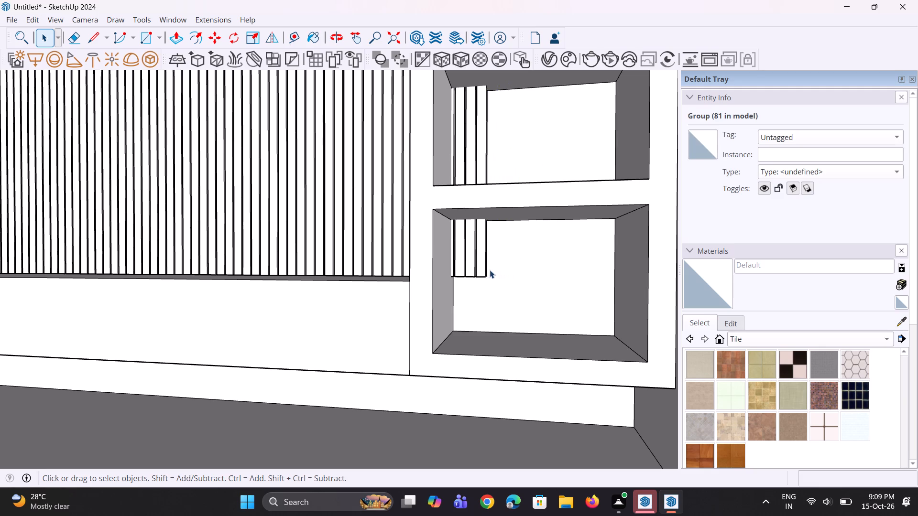
Delete the remaining four slats seen through the right shelf unit's compartments.
{"action": "left_click", "coordinate": [484, 268]}
{"action": "key", "text": "Delete"}
{"action": "left_click", "coordinate": [473, 270]}
{"action": "key", "text": "Delete"}
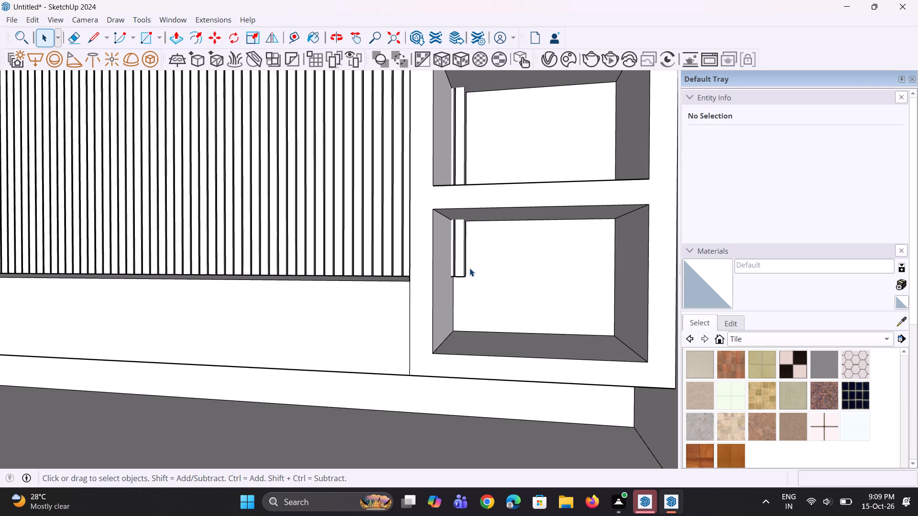
{"action": "left_click", "coordinate": [467, 267]}
{"action": "key", "text": "Delete"}
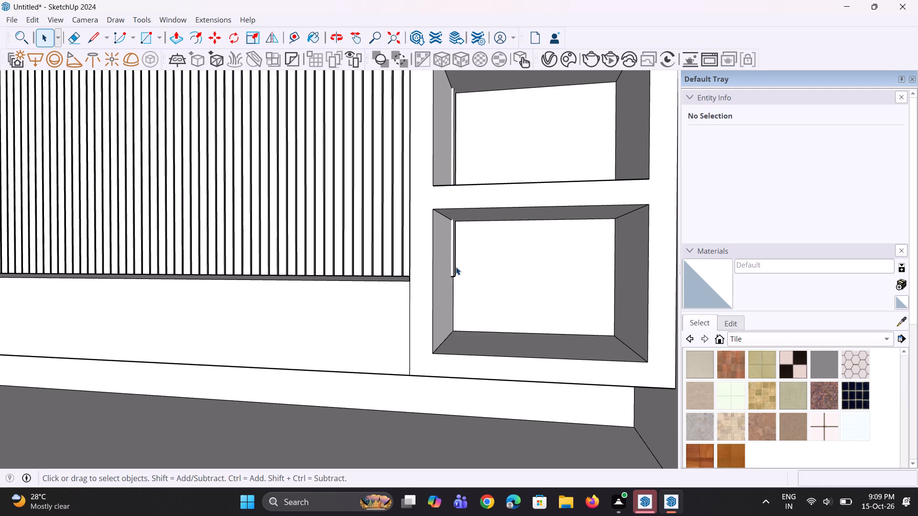
{"action": "left_click", "coordinate": [456, 267]}
{"action": "key", "text": "Delete"}
Examine the slatted back wall between the two shelf units from several angles and distances.
{"action": "scroll", "coordinate": [471, 278], "scroll_direction": "down", "scroll_amount": 15}
{"action": "middle_click_drag", "start_coordinate": [523, 277], "coordinate": [465, 272]}
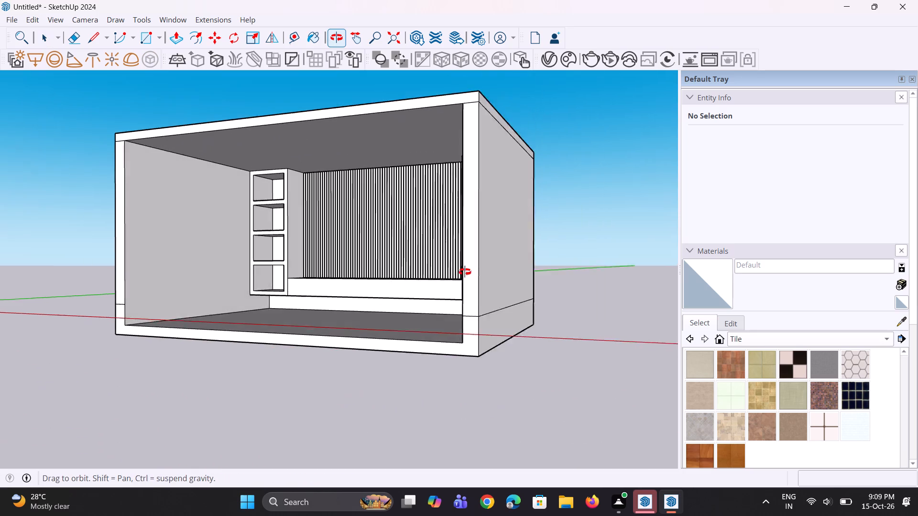
{"action": "middle_click_drag", "start_coordinate": [465, 272], "coordinate": [596, 295]}
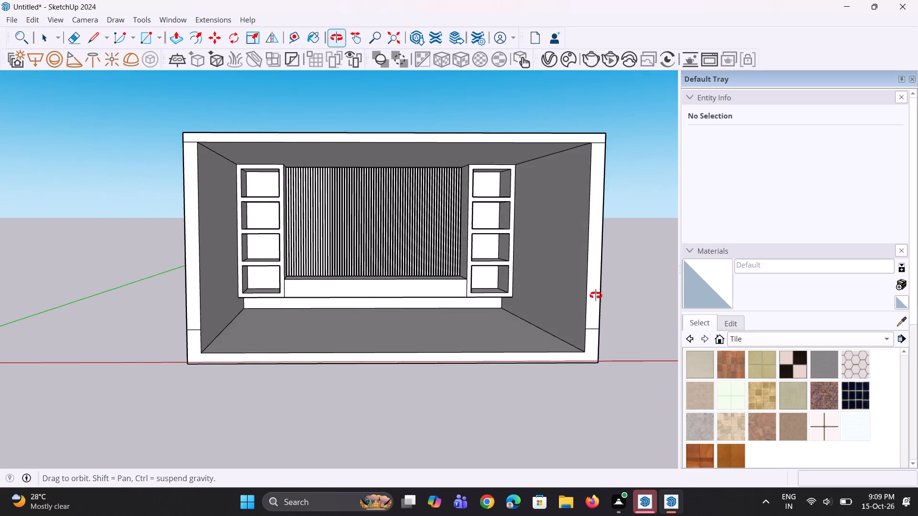
{"action": "middle_click_drag", "start_coordinate": [596, 295], "coordinate": [580, 294]}
{"action": "scroll", "coordinate": [414, 167], "scroll_direction": "up", "scroll_amount": 7}
{"action": "scroll", "coordinate": [360, 157], "scroll_direction": "down", "scroll_amount": 1}
{"action": "scroll", "coordinate": [360, 157], "scroll_direction": "up", "scroll_amount": 5}
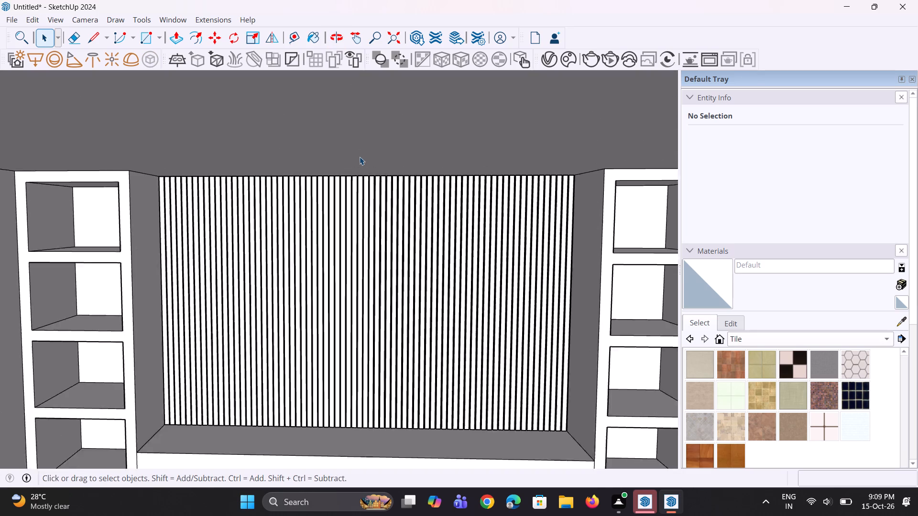
{"action": "scroll", "coordinate": [361, 175], "scroll_direction": "up", "scroll_amount": 8}
{"action": "scroll", "coordinate": [381, 237], "scroll_direction": "down", "scroll_amount": 17}
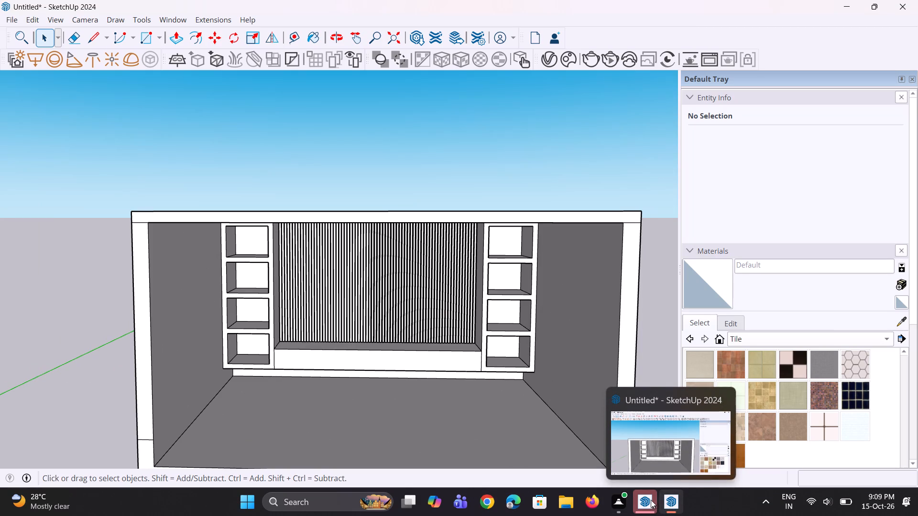
Close the separate Welcome to SketchUp window.
{"action": "left_click", "coordinate": [699, 404]}
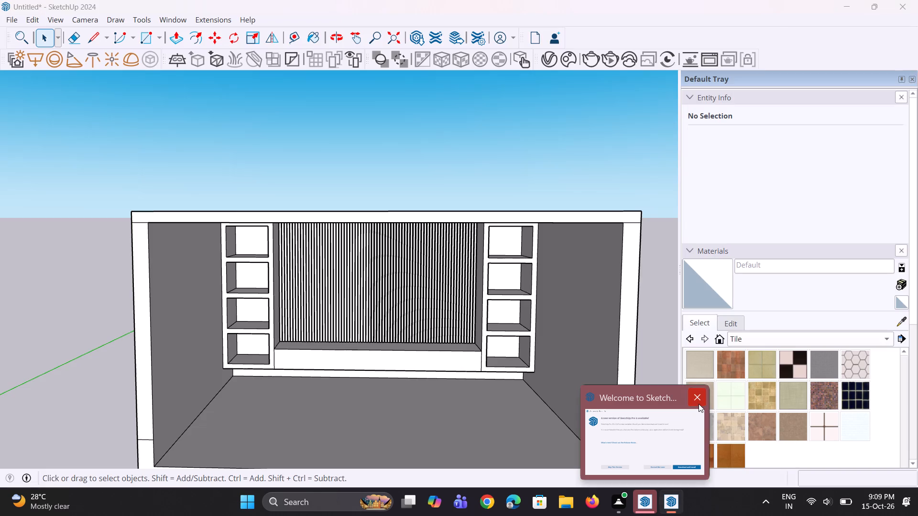
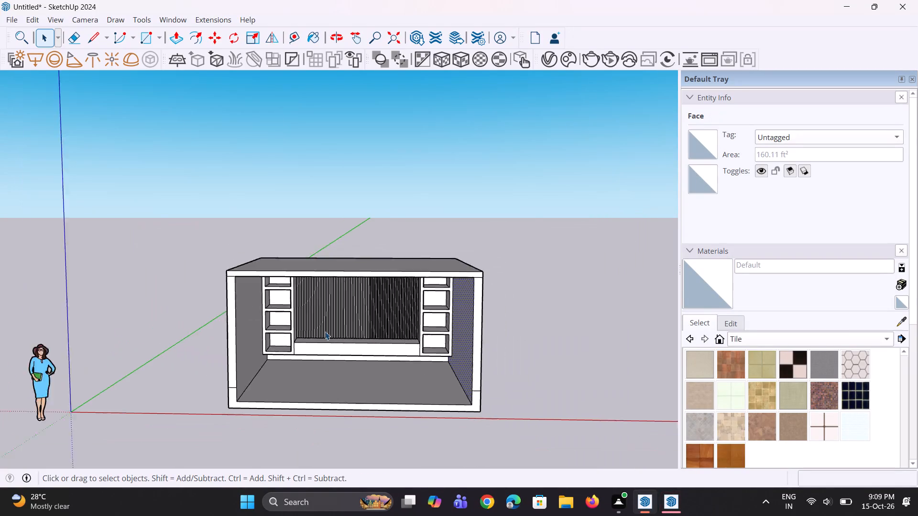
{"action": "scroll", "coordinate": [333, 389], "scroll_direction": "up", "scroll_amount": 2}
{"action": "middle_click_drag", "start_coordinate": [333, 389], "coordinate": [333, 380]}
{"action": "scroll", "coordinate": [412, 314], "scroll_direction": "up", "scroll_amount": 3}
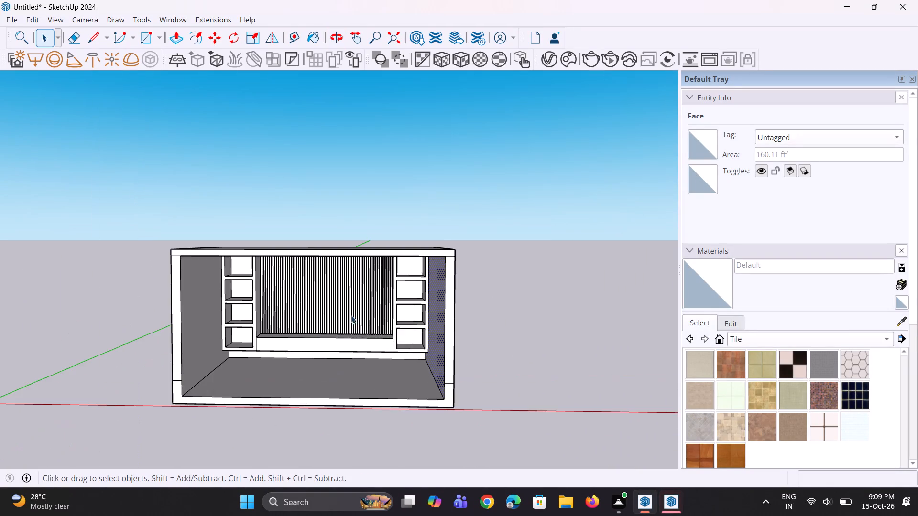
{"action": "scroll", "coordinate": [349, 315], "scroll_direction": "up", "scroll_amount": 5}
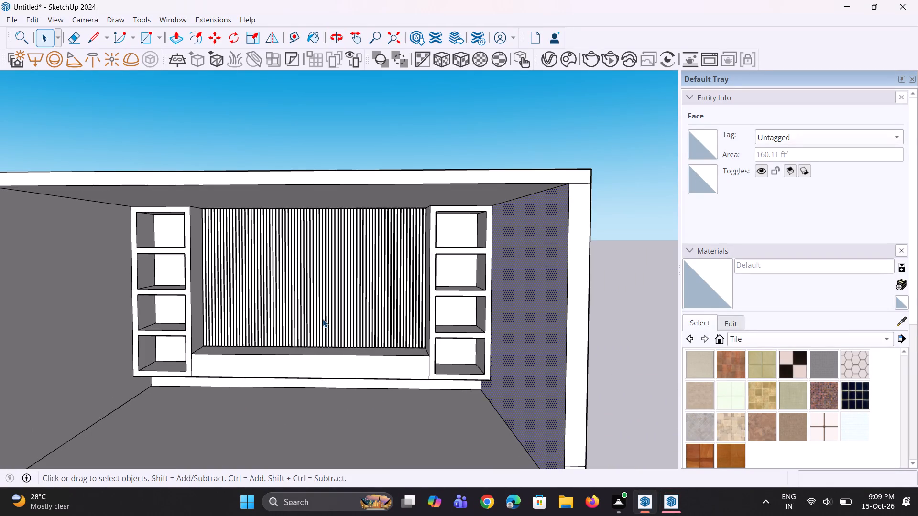
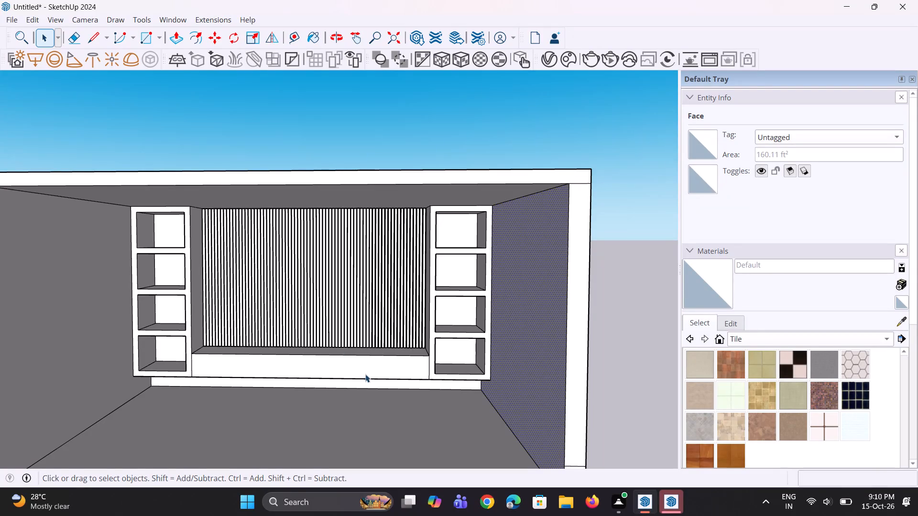
Draw a rectangle about 3' 2 11/16" by 7' 10 1/2" across the middle of the slatted TV wall panel.
{"action": "scroll", "coordinate": [291, 328], "scroll_direction": "down", "scroll_amount": 4}
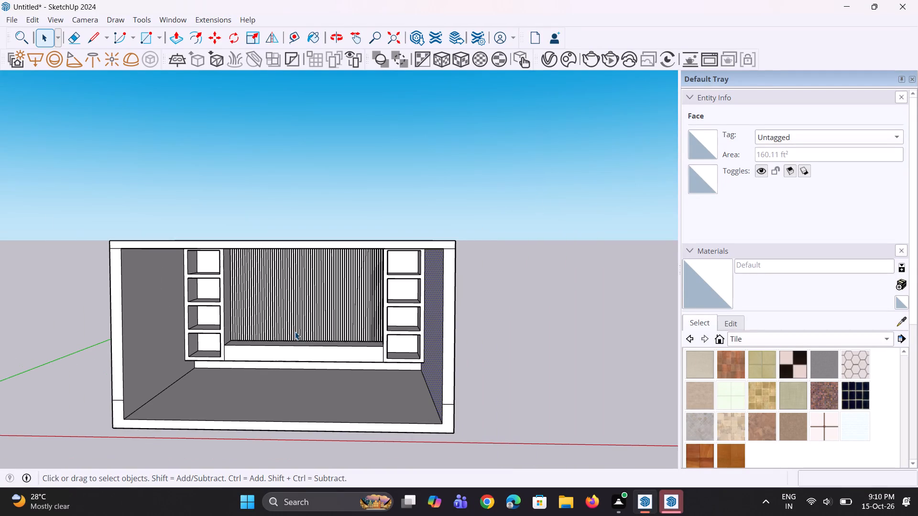
{"action": "middle_click_drag", "start_coordinate": [295, 332], "coordinate": [288, 328]}
{"action": "scroll", "coordinate": [274, 281], "scroll_direction": "up", "scroll_amount": 6}
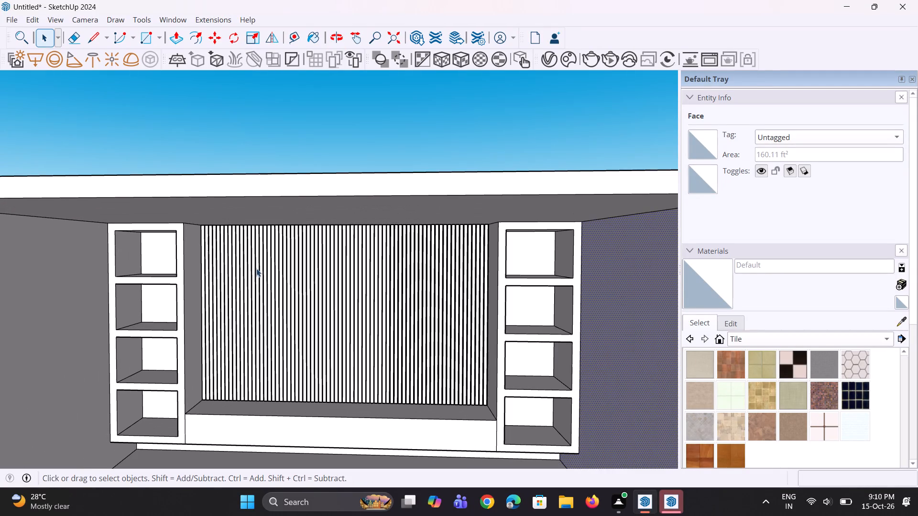
{"action": "key", "text": "r"}
{"action": "scroll", "coordinate": [266, 283], "scroll_direction": "up", "scroll_amount": 3}
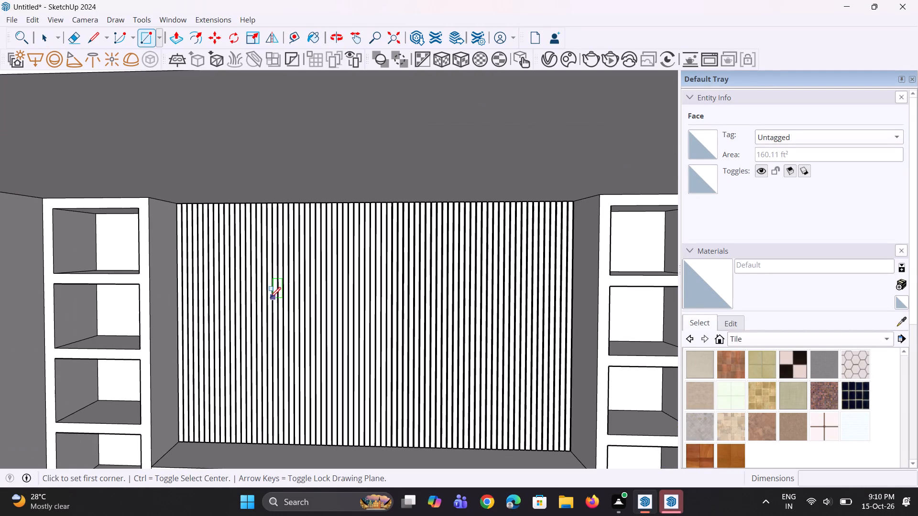
{"action": "left_click", "coordinate": [266, 294]}
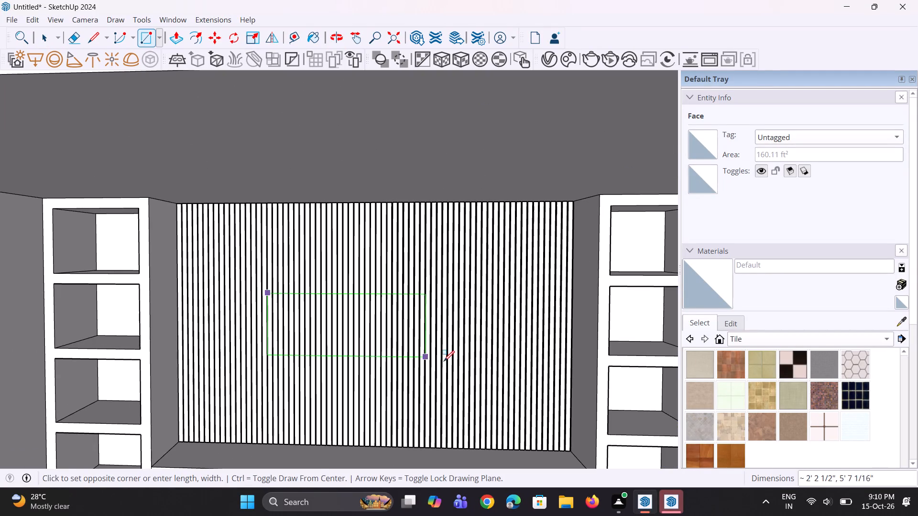
{"action": "left_click", "coordinate": [491, 387]}
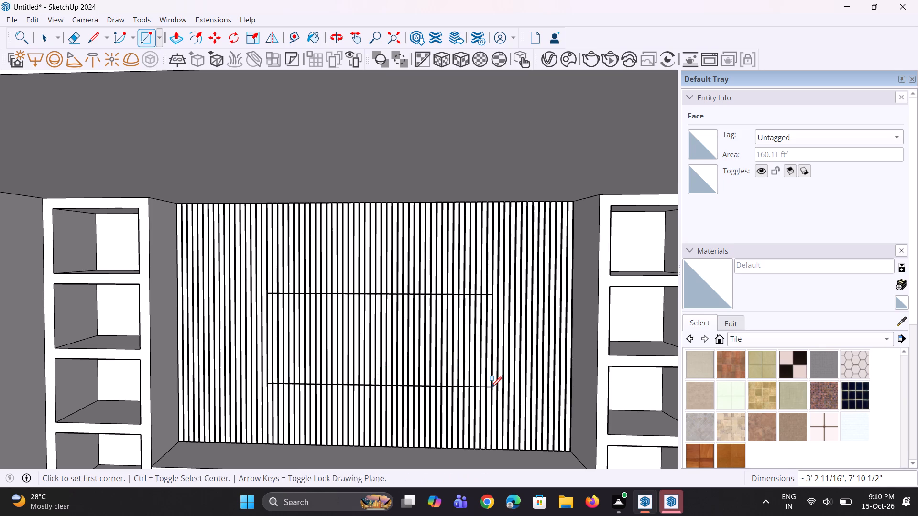
Push/Pull the new rectangle outward by about 2 7/8" so it projects from the slats as a TV block.
{"action": "scroll", "coordinate": [491, 388], "scroll_direction": "up", "scroll_amount": 1}
{"action": "middle_click_drag", "start_coordinate": [487, 387], "coordinate": [404, 375]}
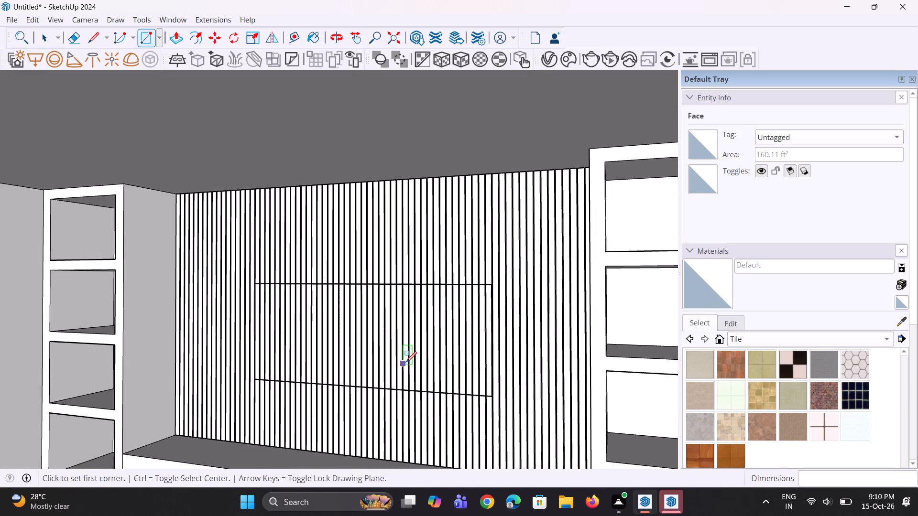
{"action": "scroll", "coordinate": [406, 354], "scroll_direction": "up", "scroll_amount": 1}
{"action": "key", "text": "p"}
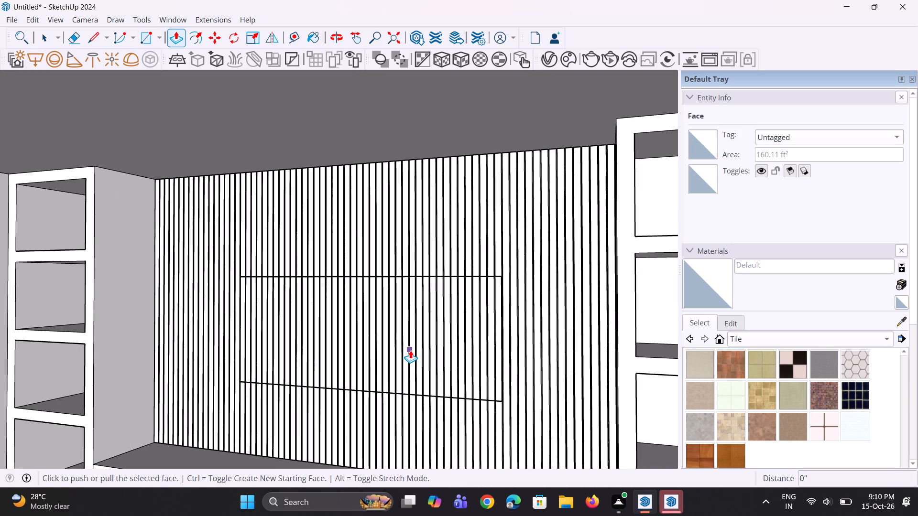
{"action": "left_click", "coordinate": [410, 350]}
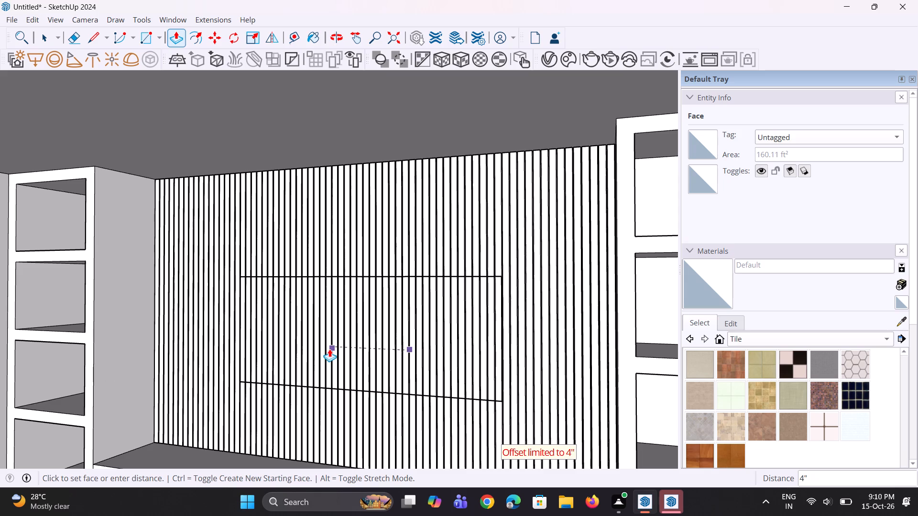
{"action": "key", "text": "Escape"}
{"action": "middle_click_drag", "start_coordinate": [328, 341], "coordinate": [388, 336]}
{"action": "left_click", "coordinate": [380, 339]}
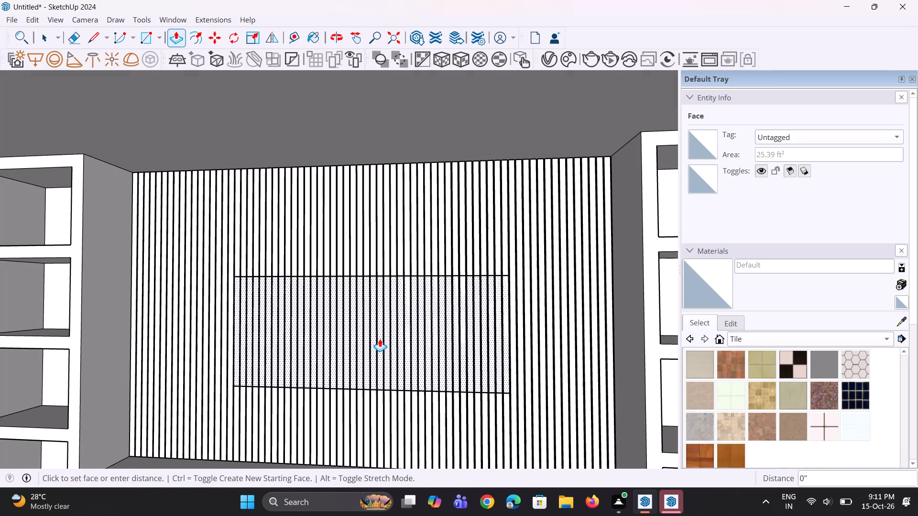
{"action": "left_click", "coordinate": [381, 344]}
{"action": "middle_click_drag", "start_coordinate": [502, 360], "coordinate": [481, 357]}
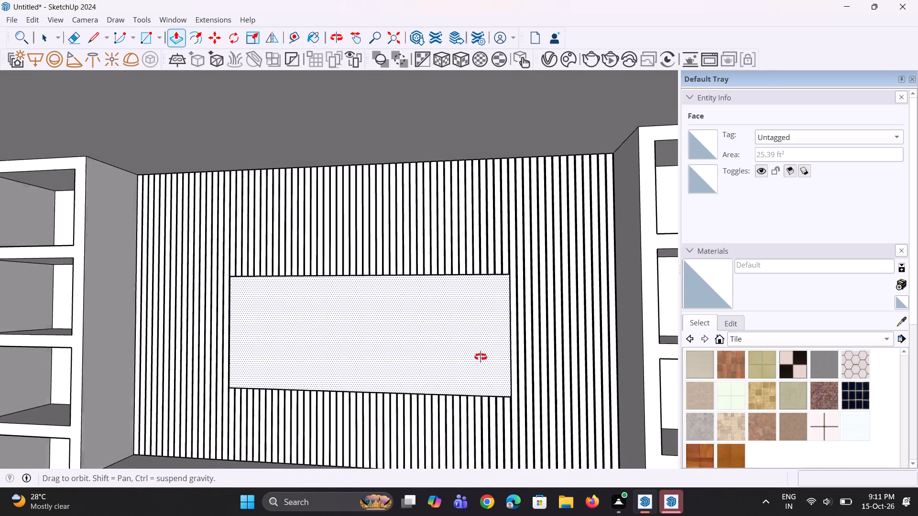
{"action": "middle_click_drag", "start_coordinate": [481, 357], "coordinate": [395, 364]}
{"action": "left_click", "coordinate": [407, 352]}
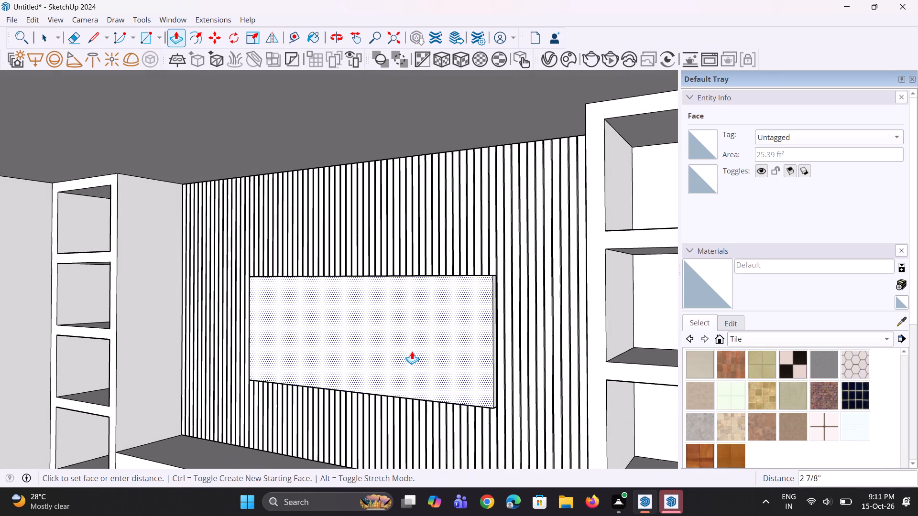
{"action": "left_click", "coordinate": [412, 351]}
{"action": "middle_click_drag", "start_coordinate": [372, 351], "coordinate": [439, 338]}
{"action": "scroll", "coordinate": [372, 351], "scroll_direction": "up", "scroll_amount": 1}
{"action": "scroll", "coordinate": [436, 332], "scroll_direction": "down", "scroll_amount": 10}
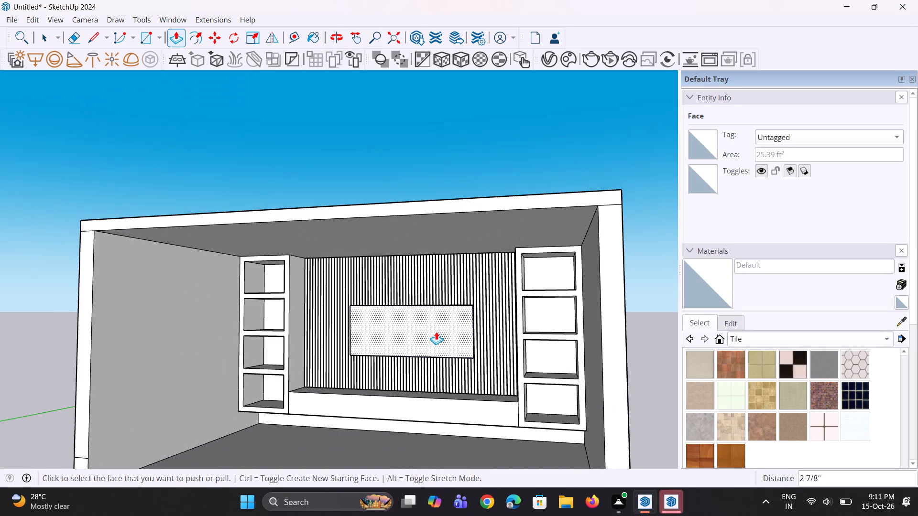
{"action": "middle_click_drag", "start_coordinate": [434, 331], "coordinate": [445, 330]}
{"action": "key", "text": "space"}
{"action": "key", "text": "space"}
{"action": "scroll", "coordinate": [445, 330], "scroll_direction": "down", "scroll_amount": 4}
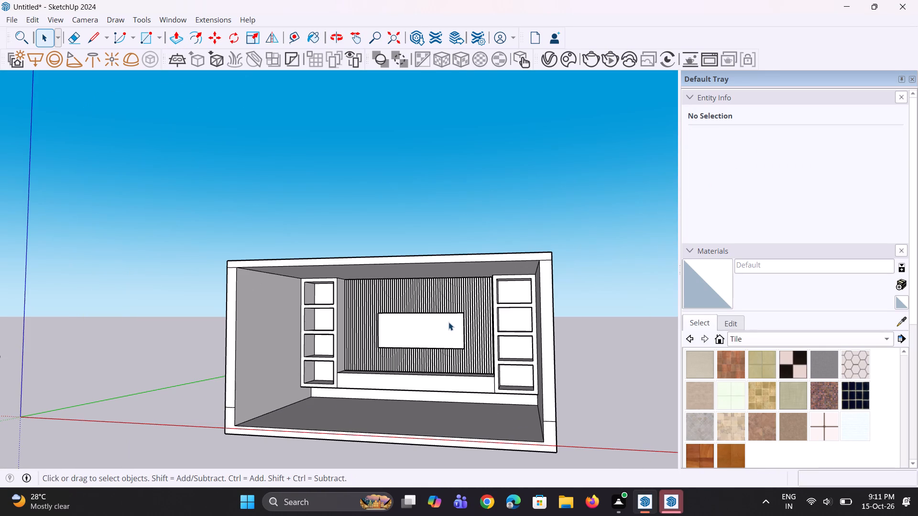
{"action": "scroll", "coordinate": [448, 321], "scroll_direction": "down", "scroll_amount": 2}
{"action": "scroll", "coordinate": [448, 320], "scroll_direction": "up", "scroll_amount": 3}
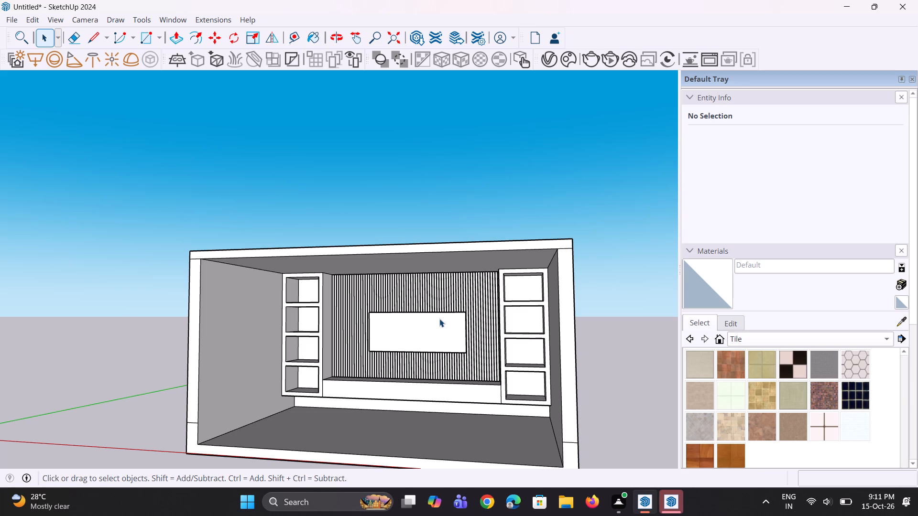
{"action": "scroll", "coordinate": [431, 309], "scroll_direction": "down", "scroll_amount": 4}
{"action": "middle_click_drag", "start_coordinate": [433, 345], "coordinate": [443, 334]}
Offset the front face outline of the connecting ledge slightly inward to form a thin border.
{"action": "scroll", "coordinate": [433, 345], "scroll_direction": "up", "scroll_amount": 1}
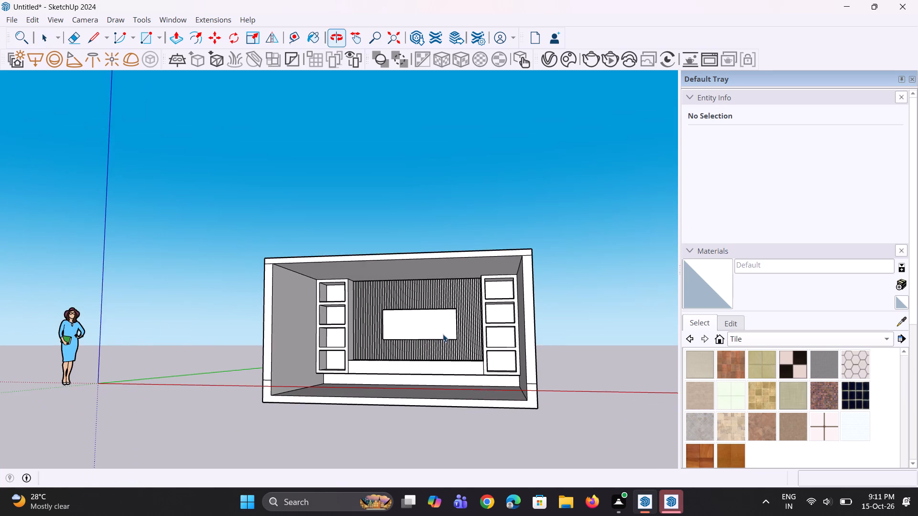
{"action": "scroll", "coordinate": [430, 331], "scroll_direction": "up", "scroll_amount": 4}
{"action": "scroll", "coordinate": [351, 375], "scroll_direction": "up", "scroll_amount": 3}
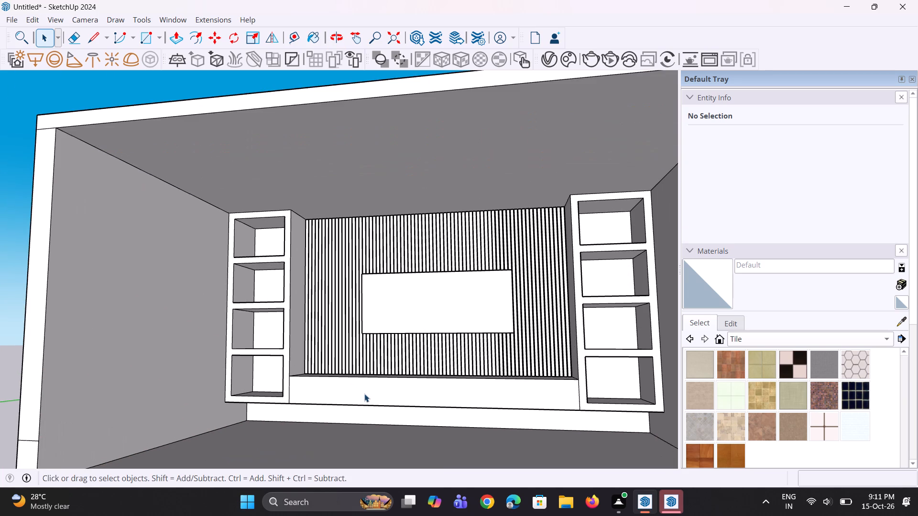
{"action": "type", "text": "v"}
{"action": "key", "text": "space"}
{"action": "left_click", "coordinate": [364, 394]}
{"action": "scroll", "coordinate": [284, 381], "scroll_direction": "up", "scroll_amount": 5}
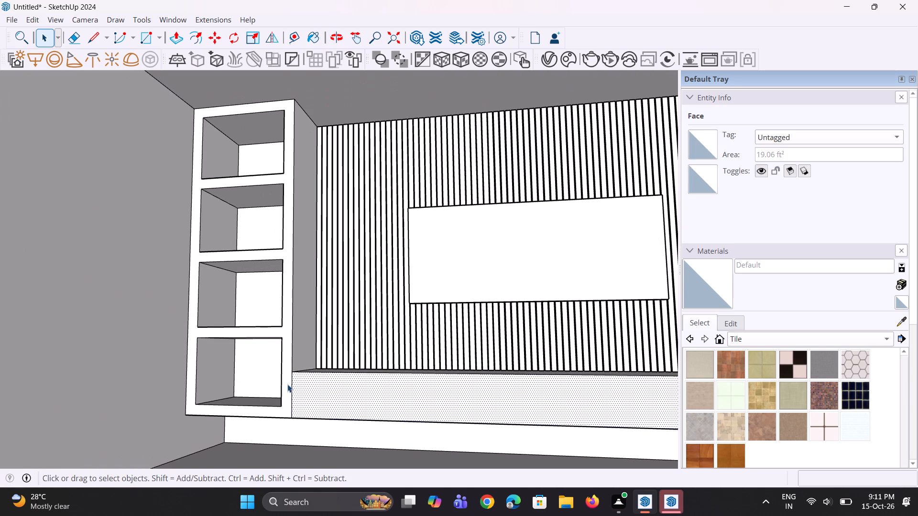
{"action": "key", "text": "f"}
{"action": "left_click", "coordinate": [299, 394]}
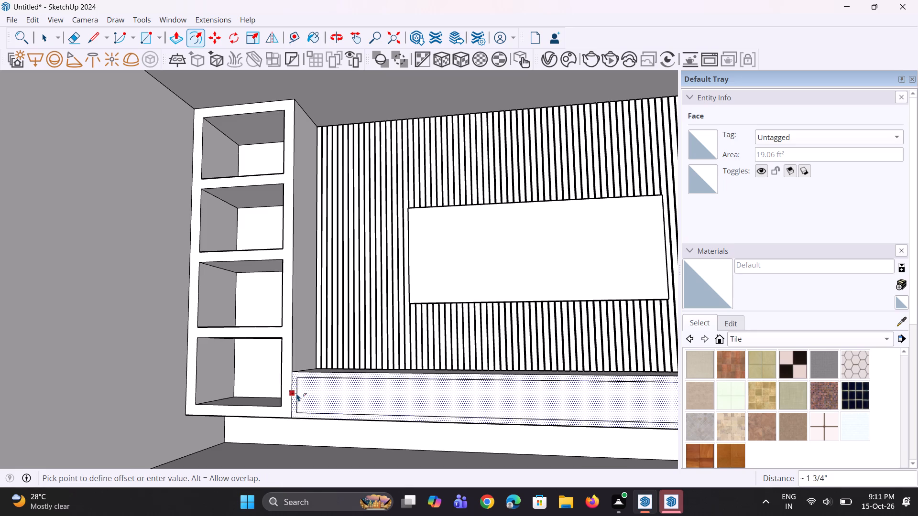
{"action": "left_click", "coordinate": [294, 392]}
{"action": "scroll", "coordinate": [294, 392], "scroll_direction": "down", "scroll_amount": 6}
{"action": "key", "text": "space"}
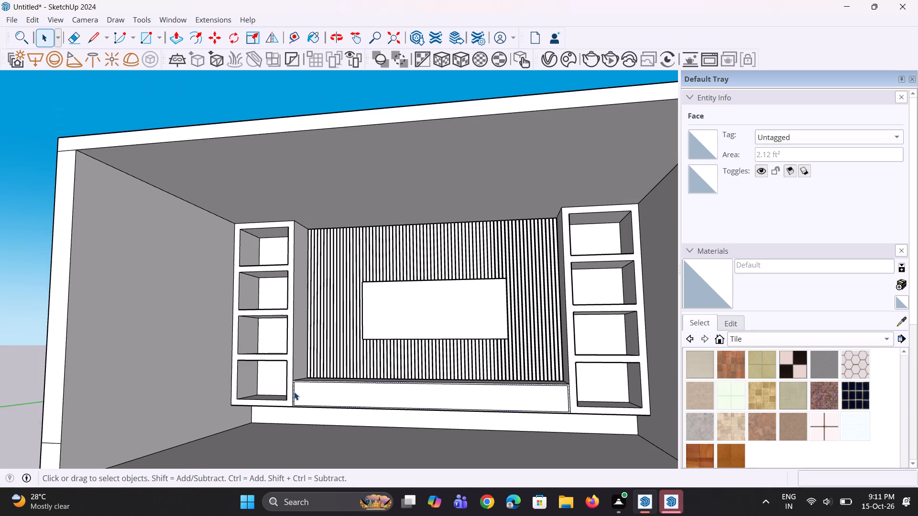
{"action": "key", "text": "space"}
{"action": "key", "text": "space"}
{"action": "left_click", "coordinate": [0, 314]}
{"action": "left_click", "coordinate": [41, 313]}
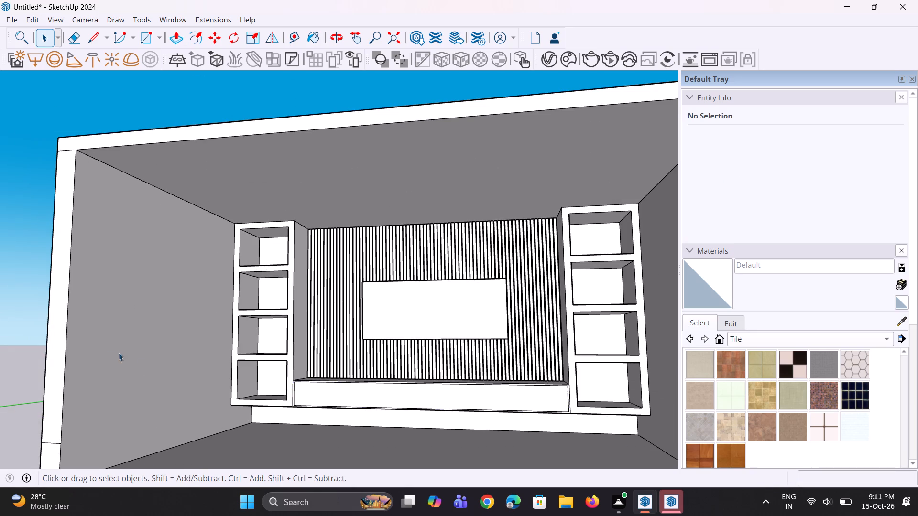
Copy the left vertical edge of the ledge's inner outline about 13' 8 11/16" along to its right end.
{"action": "middle_click_drag", "start_coordinate": [164, 369], "coordinate": [196, 361]}
{"action": "scroll", "coordinate": [362, 415], "scroll_direction": "up", "scroll_amount": 3}
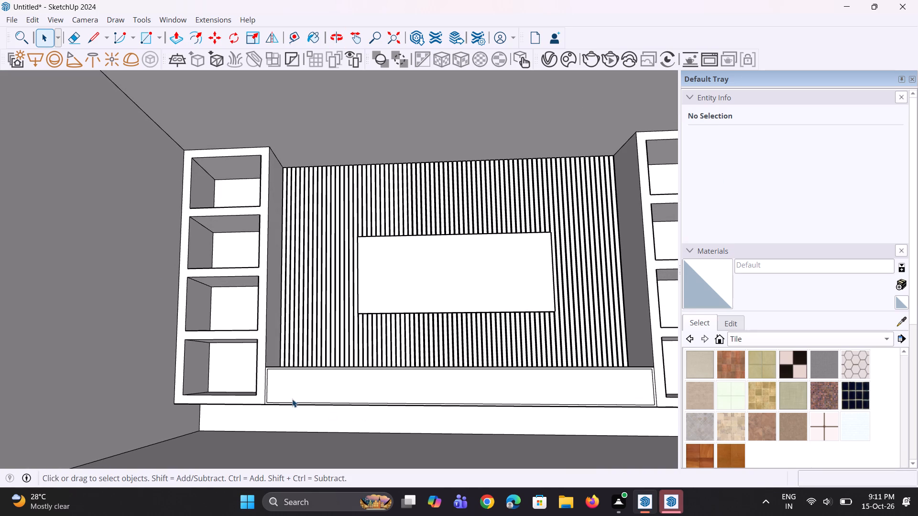
{"action": "scroll", "coordinate": [292, 398], "scroll_direction": "up", "scroll_amount": 3}
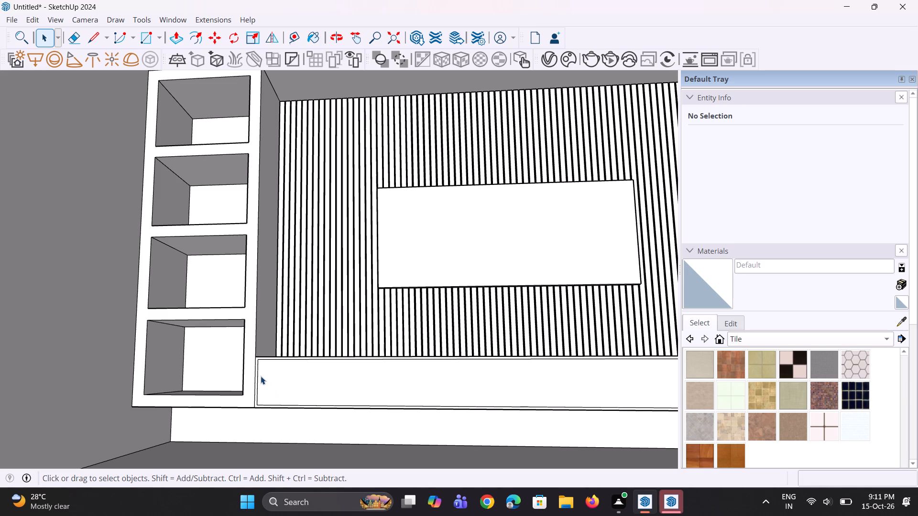
{"action": "left_click", "coordinate": [258, 376]}
{"action": "scroll", "coordinate": [271, 339], "scroll_direction": "down", "scroll_amount": 4}
{"action": "key", "text": "m"}
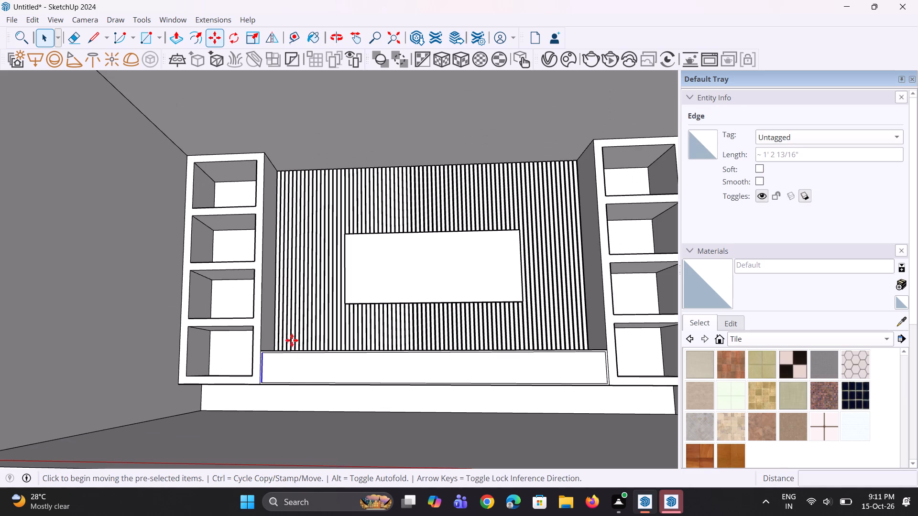
{"action": "scroll", "coordinate": [307, 391], "scroll_direction": "up", "scroll_amount": 2}
{"action": "scroll", "coordinate": [256, 378], "scroll_direction": "up", "scroll_amount": 8}
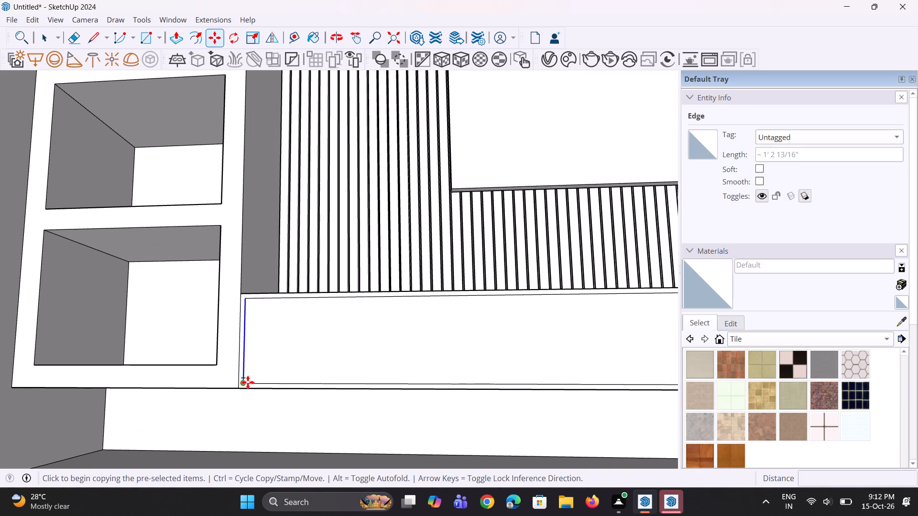
{"action": "left_click", "coordinate": [248, 382]}
{"action": "scroll", "coordinate": [299, 384], "scroll_direction": "down", "scroll_amount": 14}
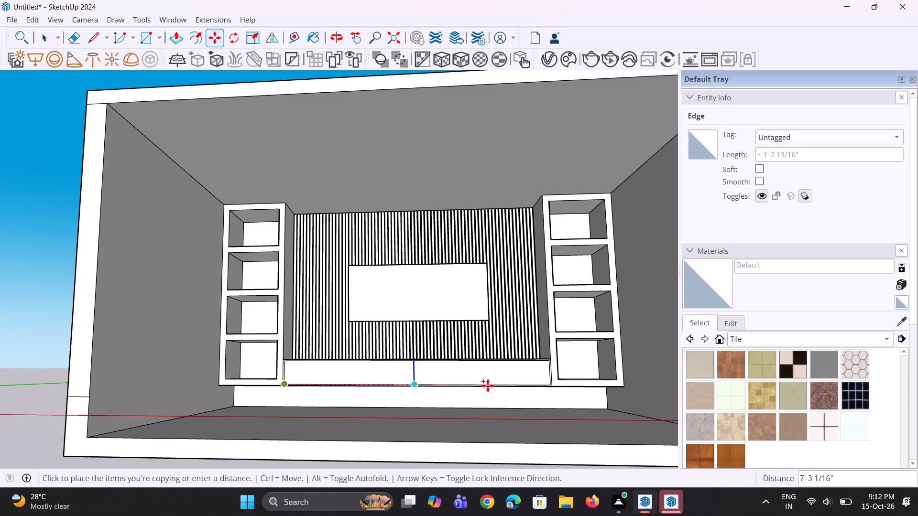
{"action": "scroll", "coordinate": [533, 386], "scroll_direction": "up", "scroll_amount": 6}
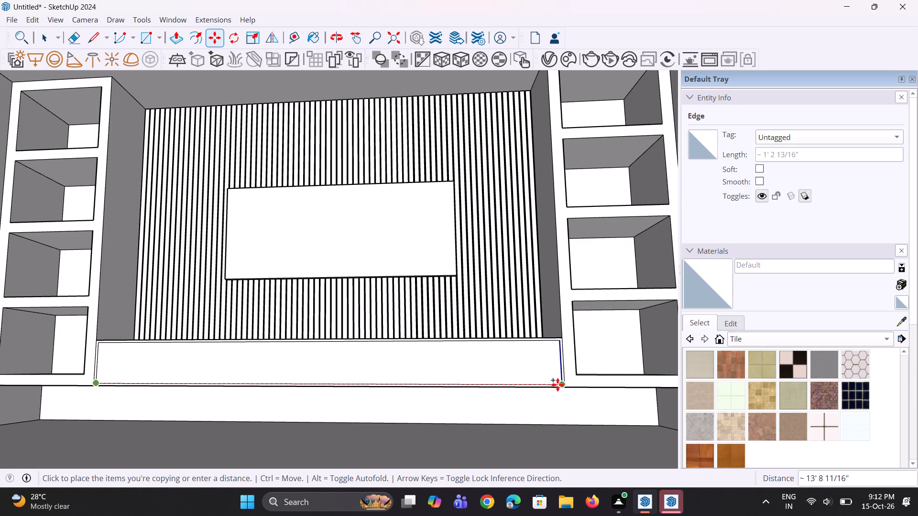
{"action": "left_click", "coordinate": [557, 385]}
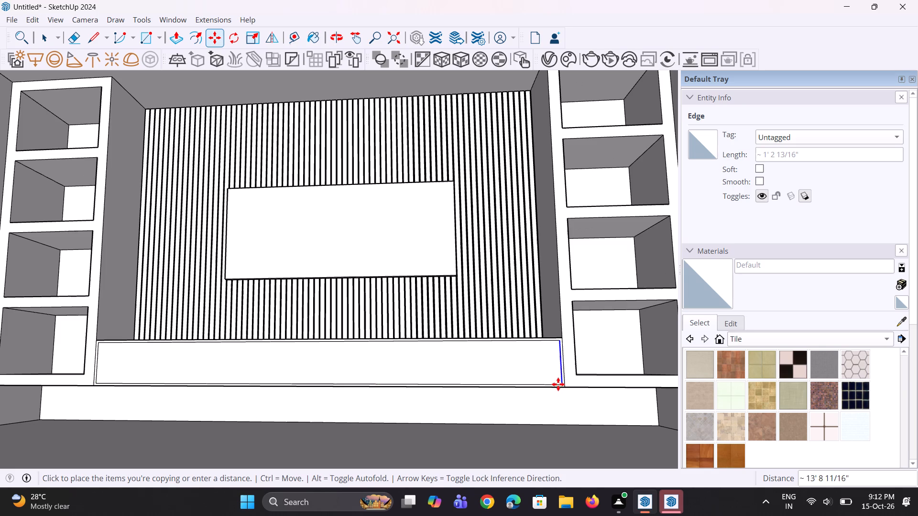
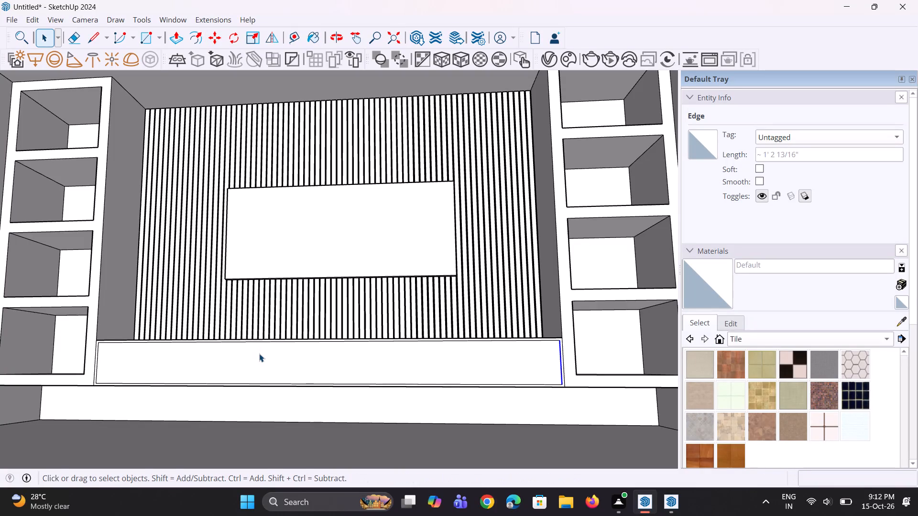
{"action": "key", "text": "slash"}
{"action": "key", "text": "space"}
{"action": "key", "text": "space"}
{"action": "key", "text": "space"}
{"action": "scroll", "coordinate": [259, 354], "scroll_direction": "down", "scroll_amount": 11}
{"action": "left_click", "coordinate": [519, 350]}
Copy the left vertical edge of the ledge's inner outline about 13' 8 11/16" to its right end, dividing the span into 5 equal sections.
{"action": "scroll", "coordinate": [349, 360], "scroll_direction": "up", "scroll_amount": 4}
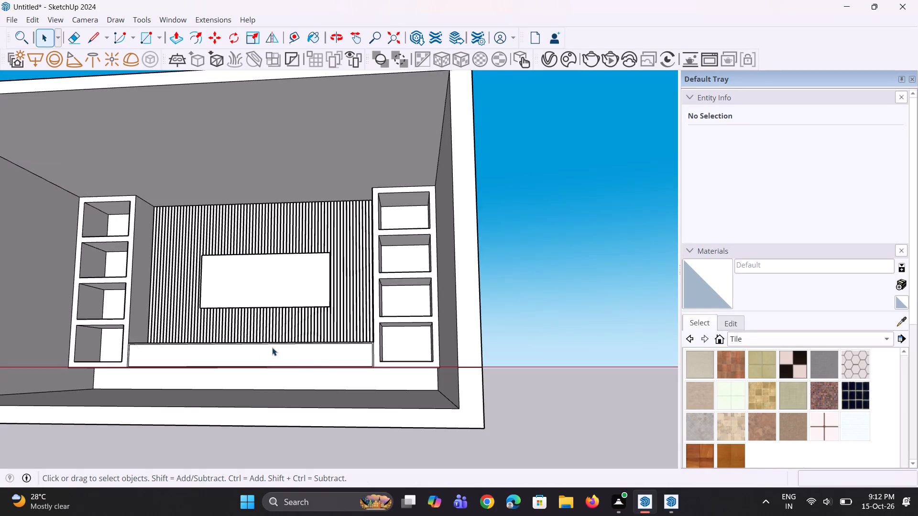
{"action": "scroll", "coordinate": [269, 343], "scroll_direction": "up", "scroll_amount": 8}
{"action": "scroll", "coordinate": [130, 364], "scroll_direction": "down", "scroll_amount": 5}
{"action": "scroll", "coordinate": [30, 381], "scroll_direction": "up", "scroll_amount": 7}
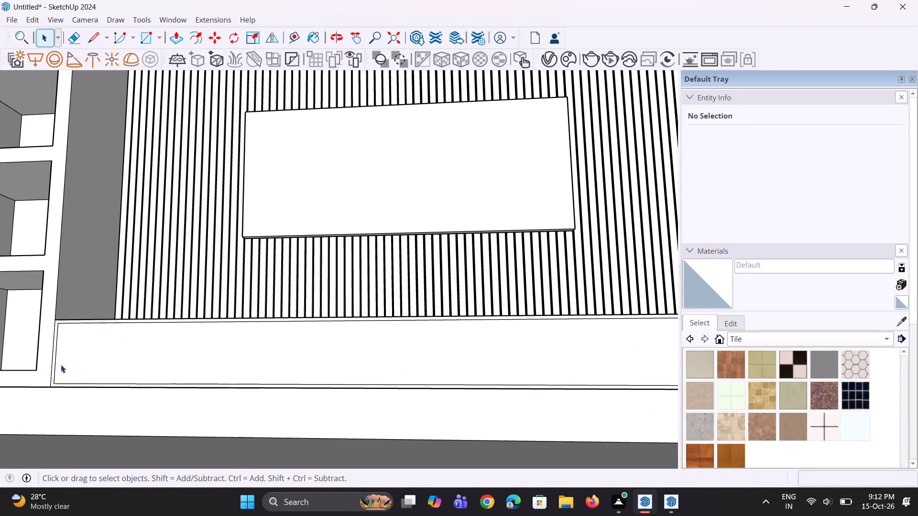
{"action": "left_click", "coordinate": [55, 366]}
{"action": "scroll", "coordinate": [58, 365], "scroll_direction": "down", "scroll_amount": 3}
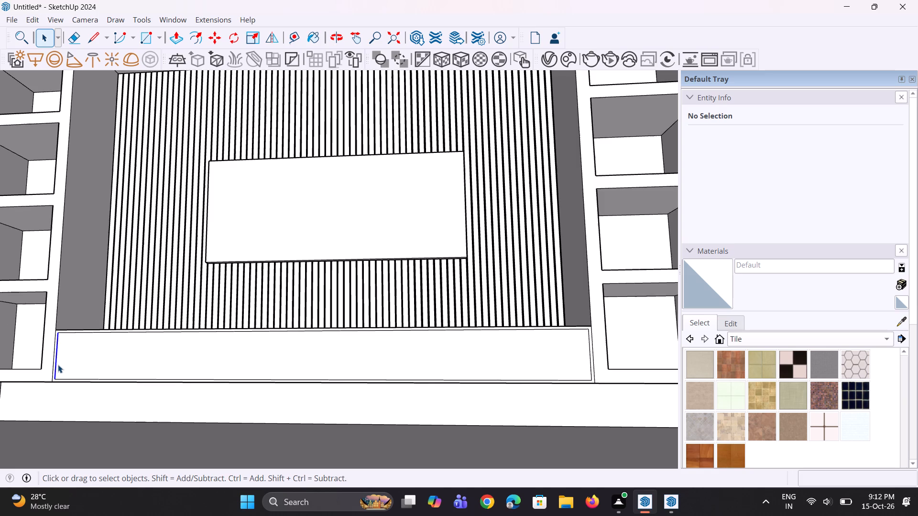
{"action": "key", "text": "m"}
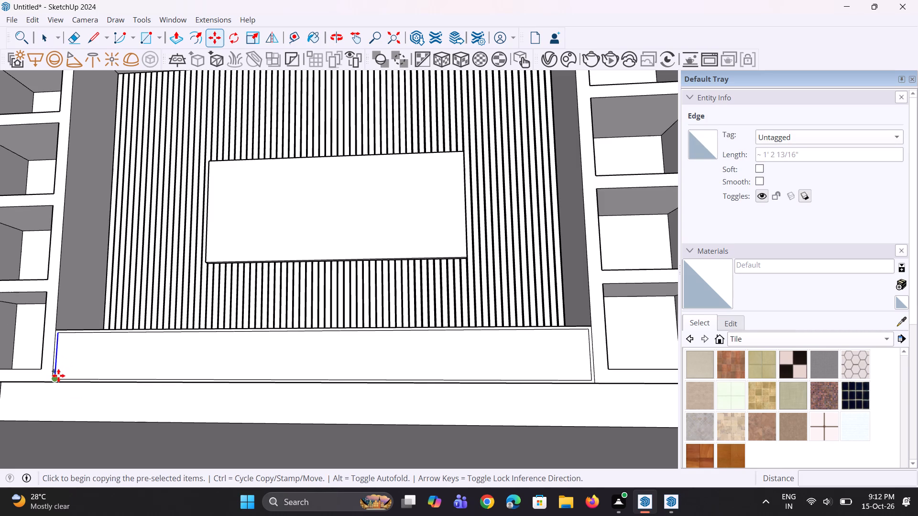
{"action": "left_click", "coordinate": [58, 376]}
{"action": "scroll", "coordinate": [94, 376], "scroll_direction": "down", "scroll_amount": 5}
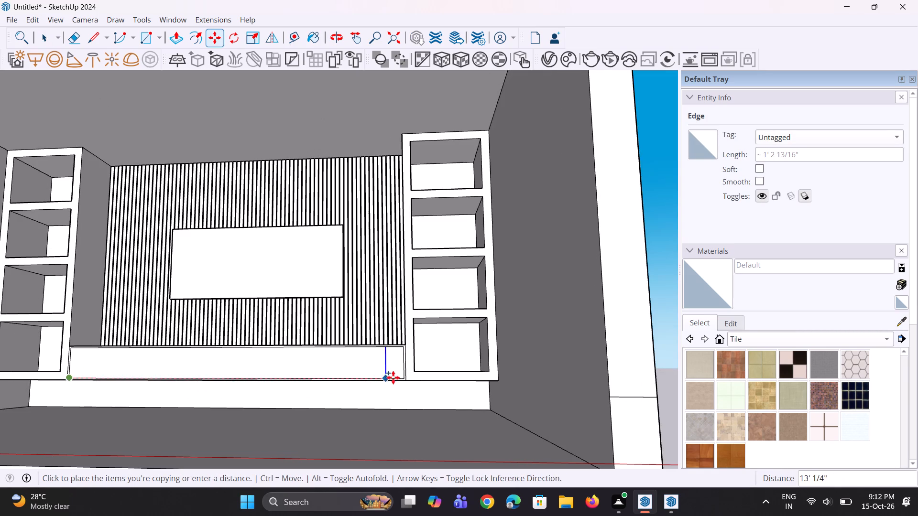
{"action": "scroll", "coordinate": [395, 378], "scroll_direction": "up", "scroll_amount": 4}
{"action": "left_click", "coordinate": [402, 376]}
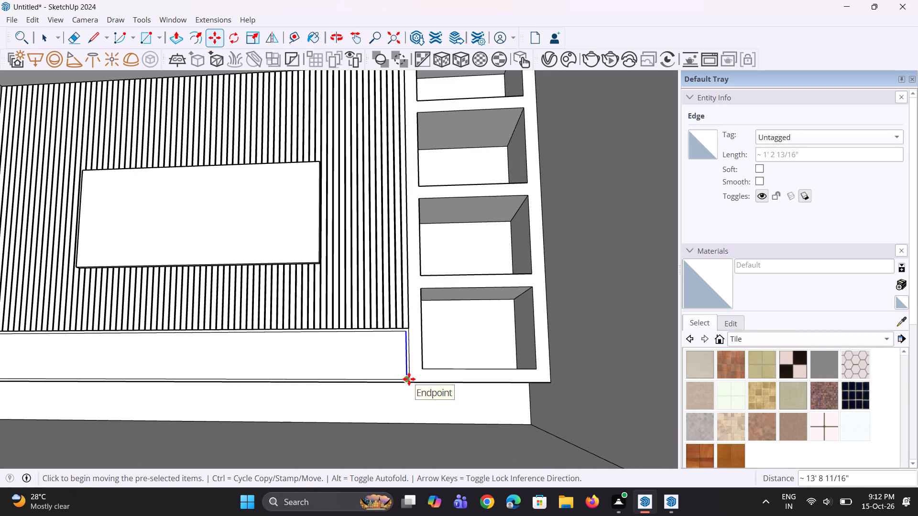
{"action": "key", "text": "slash"}
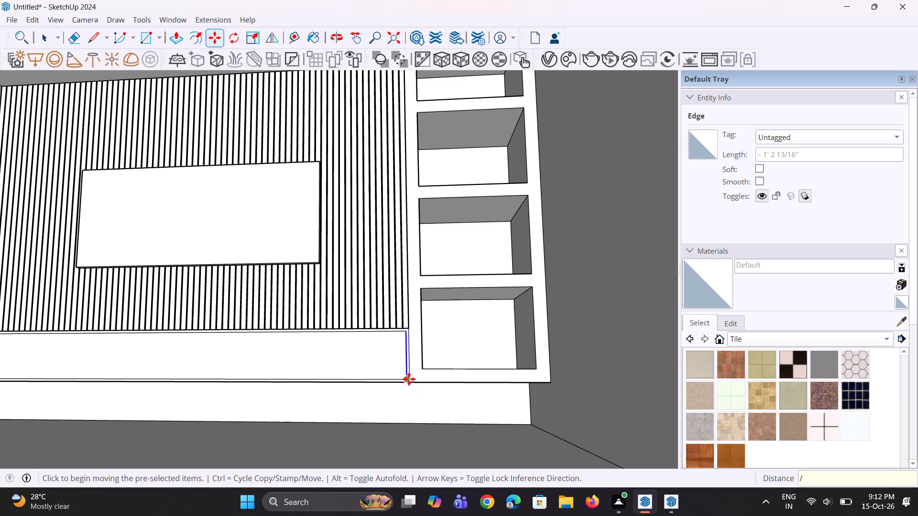
{"action": "key", "text": "5"}
{"action": "key", "text": "Return"}
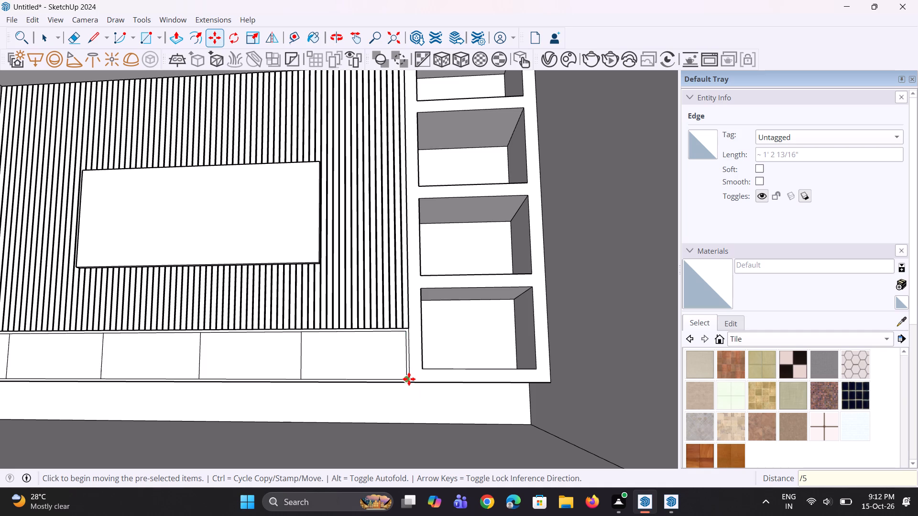
{"action": "scroll", "coordinate": [415, 374], "scroll_direction": "down", "scroll_amount": 10}
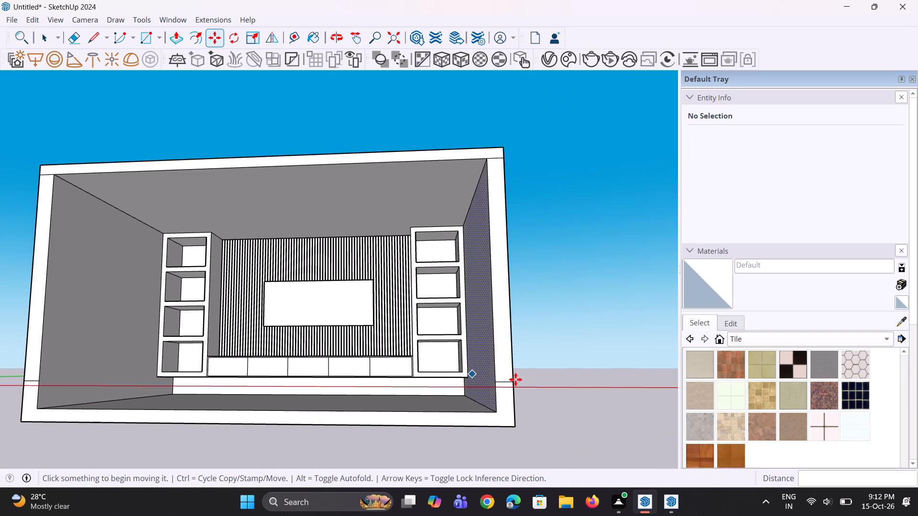
{"action": "key", "text": "space"}
{"action": "key", "text": "space"}
Copy the four vertical divider edges on the ledge front 0.3" to the right to form narrow strips between the sections.
{"action": "scroll", "coordinate": [318, 343], "scroll_direction": "up", "scroll_amount": 9}
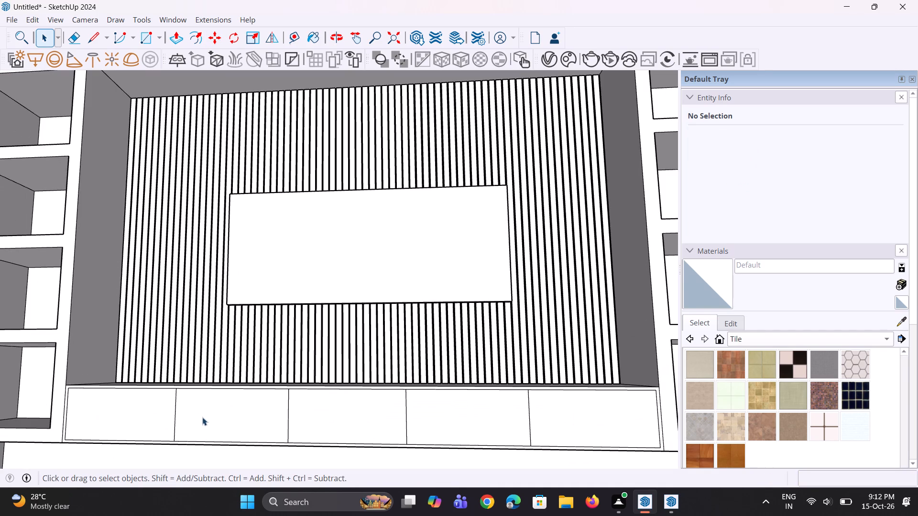
{"action": "left_click", "coordinate": [175, 412]}
{"action": "scroll", "coordinate": [184, 397], "scroll_direction": "down", "scroll_amount": 5}
{"action": "scroll", "coordinate": [248, 439], "scroll_direction": "up", "scroll_amount": 4}
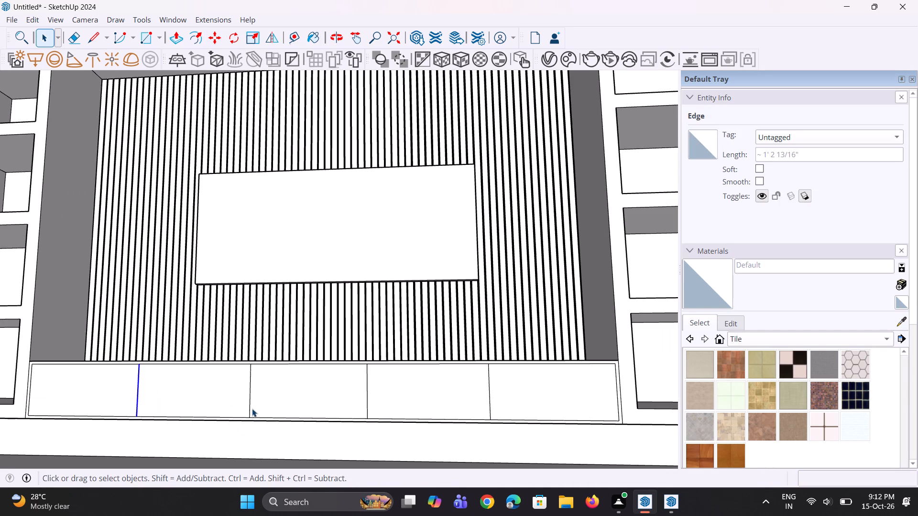
{"action": "left_click", "coordinate": [249, 405], "text": "ctrl"}
{"action": "scroll", "coordinate": [244, 408], "scroll_direction": "down", "scroll_amount": 5}
{"action": "scroll", "coordinate": [332, 406], "scroll_direction": "up", "scroll_amount": 3}
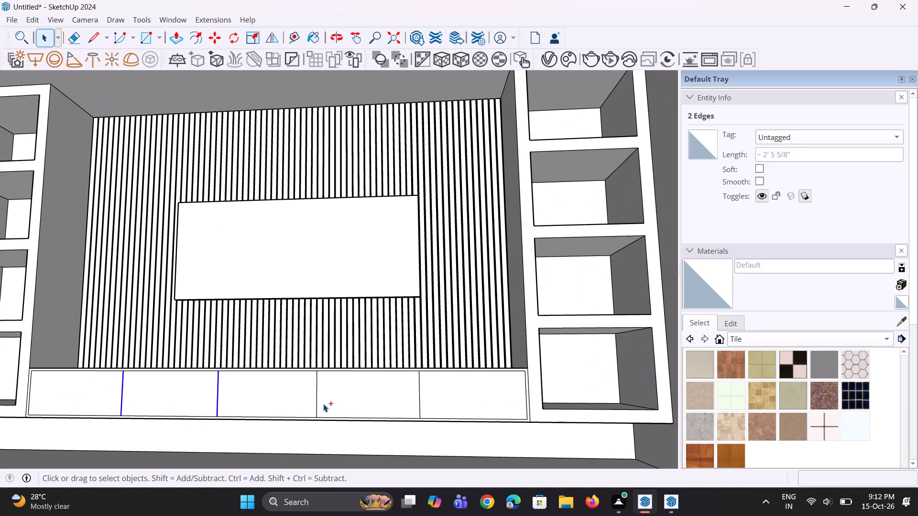
{"action": "left_click", "coordinate": [316, 402], "text": "ctrl"}
{"action": "scroll", "coordinate": [404, 408], "scroll_direction": "up", "scroll_amount": 2}
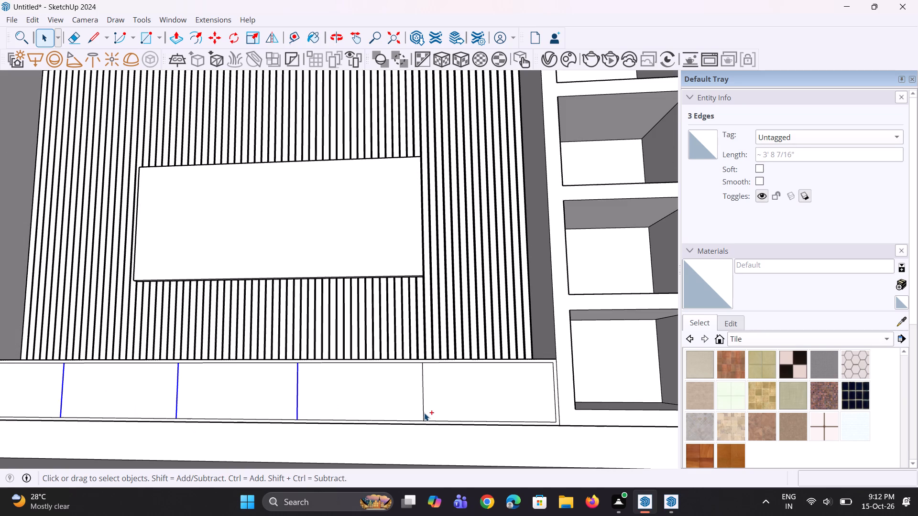
{"action": "left_click", "coordinate": [424, 413], "text": "ctrl"}
{"action": "key", "text": "m"}
{"action": "scroll", "coordinate": [422, 412], "scroll_direction": "up", "scroll_amount": 3}
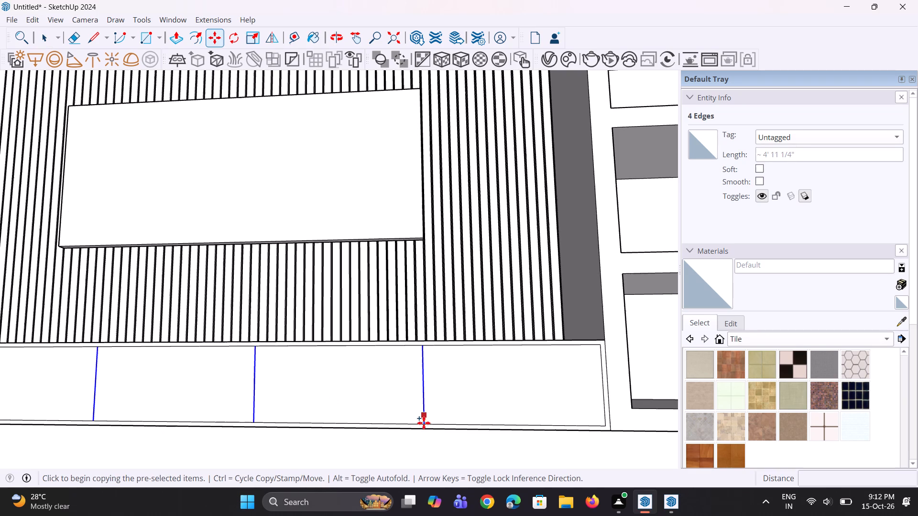
{"action": "left_click", "coordinate": [424, 424]}
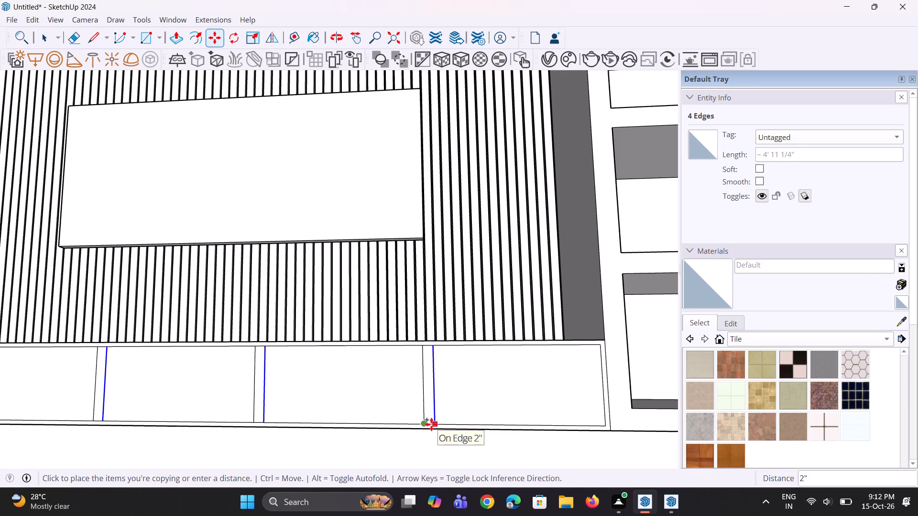
{"action": "type", "text": "0.3\""}
{"action": "key", "text": "Return"}
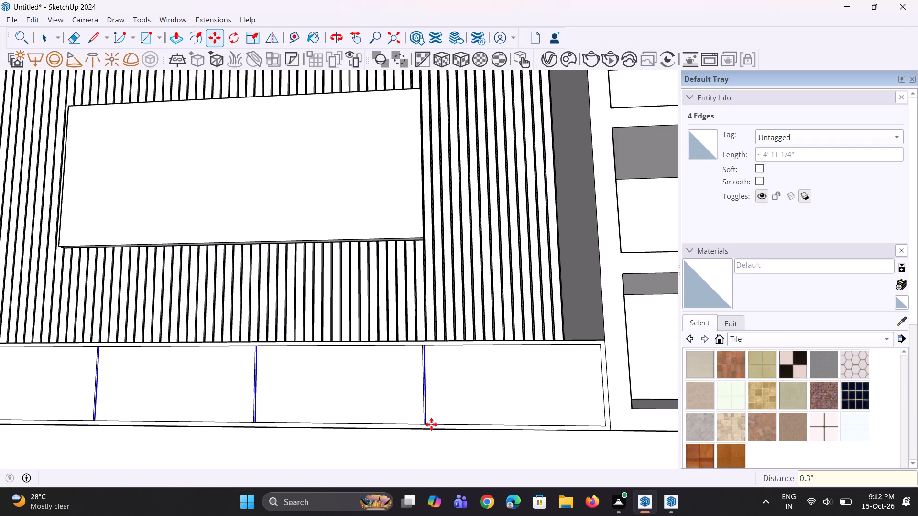
{"action": "scroll", "coordinate": [361, 404], "scroll_direction": "down", "scroll_amount": 11}
{"action": "key", "text": "space"}
{"action": "key", "text": "space"}
{"action": "scroll", "coordinate": [306, 365], "scroll_direction": "down", "scroll_amount": 5}
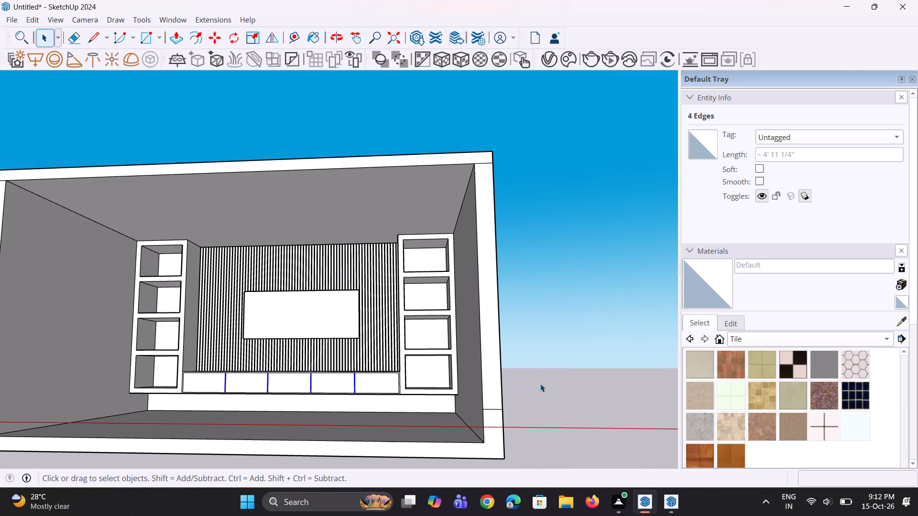
{"action": "left_click", "coordinate": [540, 384]}
Push/Pull the rightmost narrow divider strip on the ledge front inward by 0.3" to form a groove.
{"action": "middle_click_drag", "start_coordinate": [357, 385], "coordinate": [348, 418]}
{"action": "scroll", "coordinate": [356, 394], "scroll_direction": "up", "scroll_amount": 14}
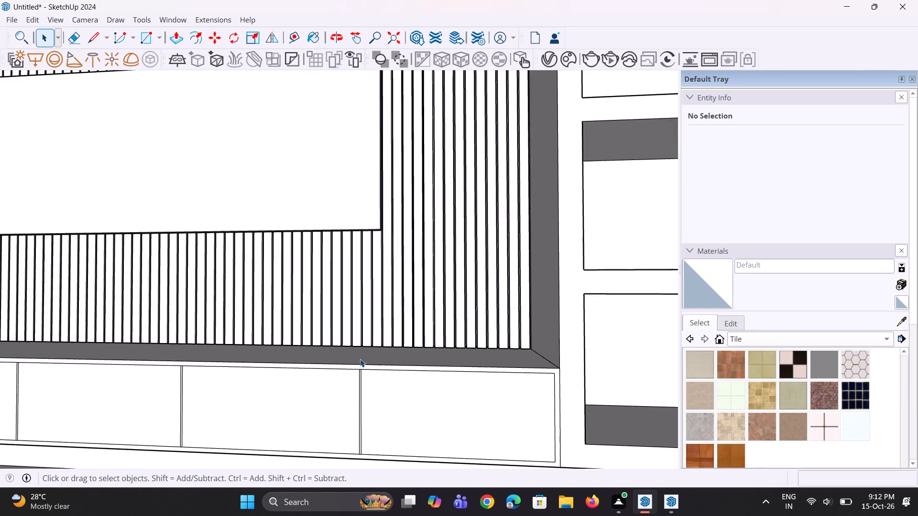
{"action": "scroll", "coordinate": [360, 359], "scroll_direction": "up", "scroll_amount": 2}
{"action": "middle_click_drag", "start_coordinate": [360, 359], "coordinate": [356, 375]}
{"action": "scroll", "coordinate": [361, 412], "scroll_direction": "up", "scroll_amount": 3}
{"action": "key", "text": "p"}
{"action": "scroll", "coordinate": [382, 388], "scroll_direction": "up", "scroll_amount": 2}
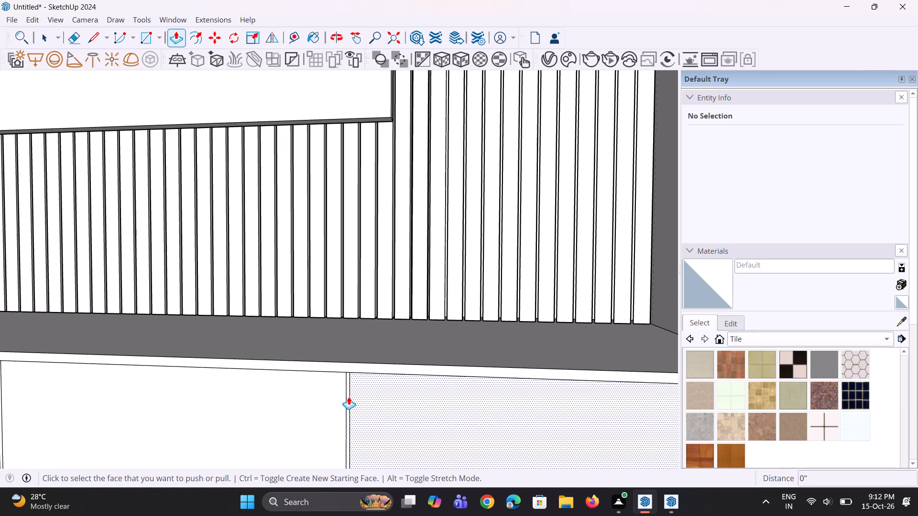
{"action": "left_click", "coordinate": [349, 397]}
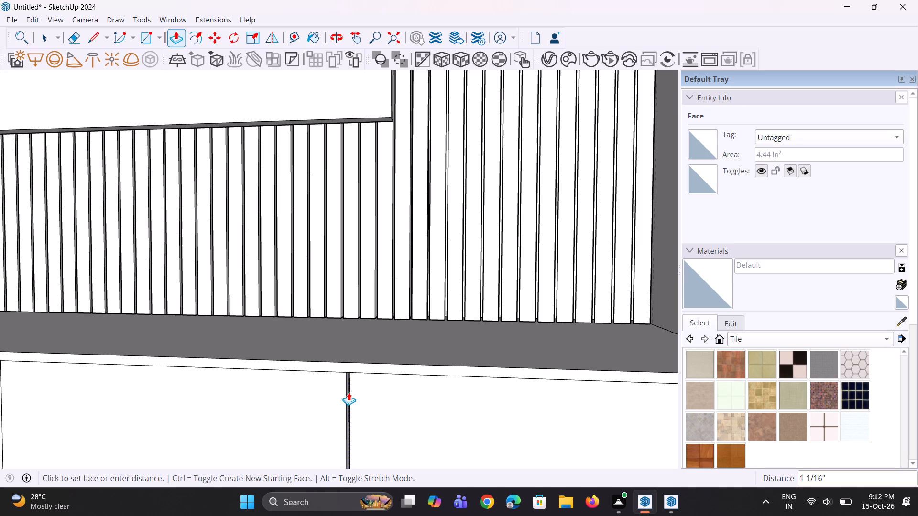
{"action": "type", "text": "0.3\""}
{"action": "key", "text": "Return"}
{"action": "scroll", "coordinate": [382, 365], "scroll_direction": "down", "scroll_amount": 3}
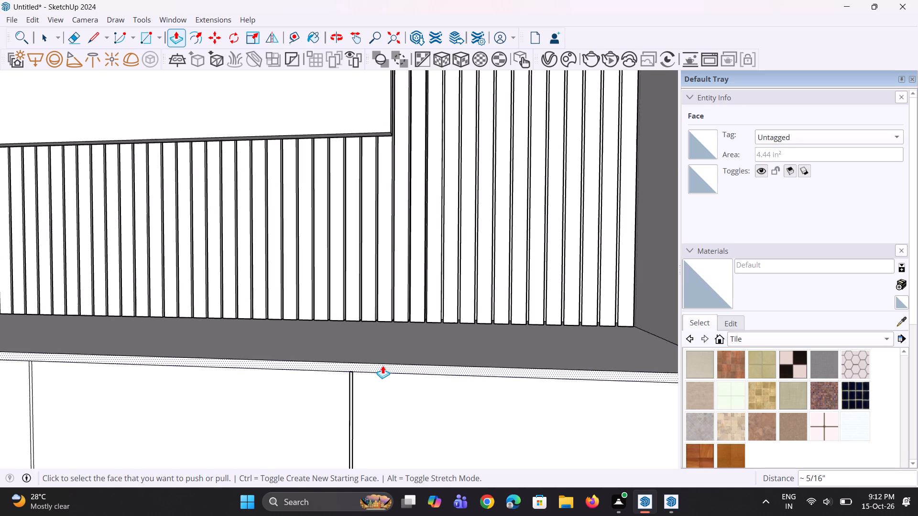
Repeat the same 0.3" inward Push/Pull on the other three narrow divider strips of the ledge front.
{"action": "scroll", "coordinate": [382, 365], "scroll_direction": "down", "scroll_amount": 7}
{"action": "scroll", "coordinate": [232, 389], "scroll_direction": "up", "scroll_amount": 8}
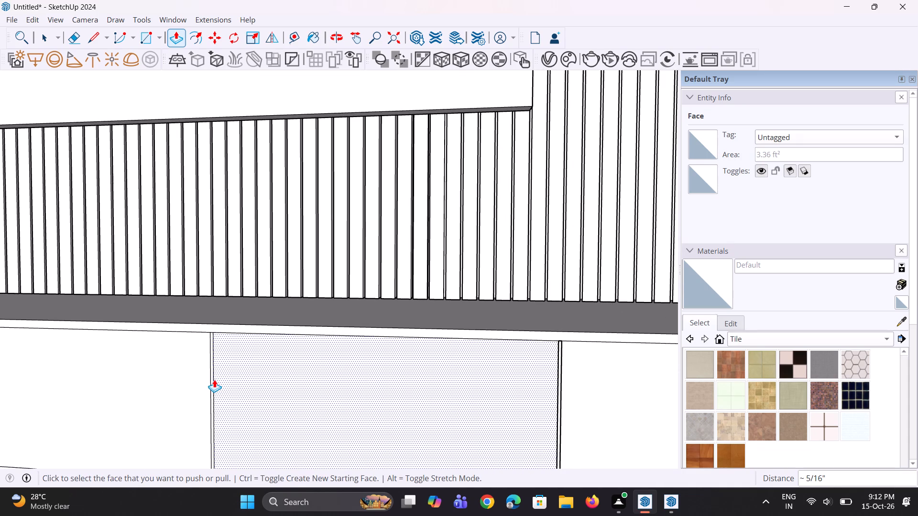
{"action": "double_click", "coordinate": [212, 381]}
{"action": "scroll", "coordinate": [326, 335], "scroll_direction": "down", "scroll_amount": 6}
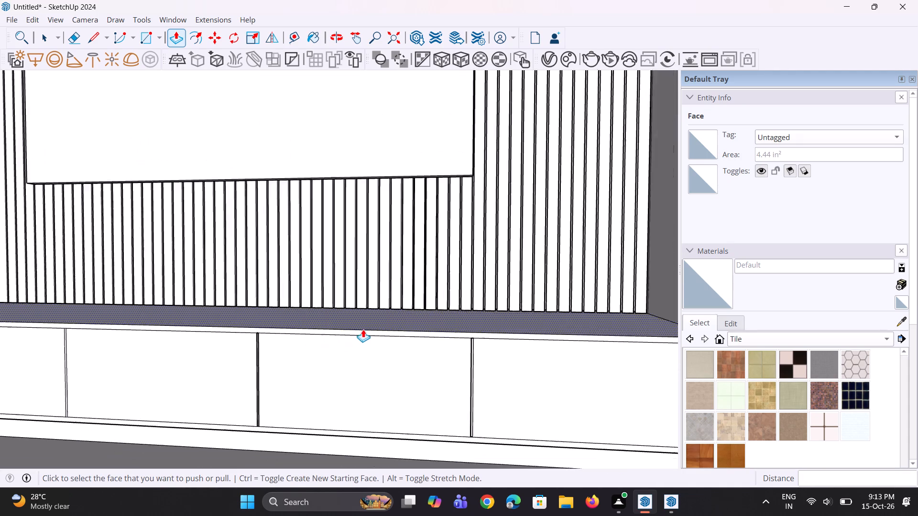
{"action": "scroll", "coordinate": [363, 329], "scroll_direction": "down", "scroll_amount": 2}
{"action": "scroll", "coordinate": [149, 359], "scroll_direction": "up", "scroll_amount": 11}
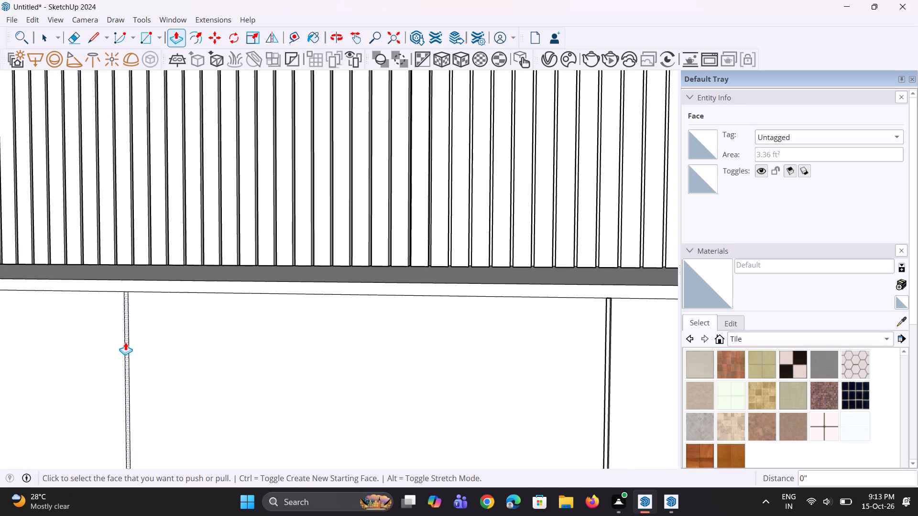
{"action": "double_click", "coordinate": [125, 342]}
{"action": "scroll", "coordinate": [169, 334], "scroll_direction": "down", "scroll_amount": 15}
{"action": "scroll", "coordinate": [64, 328], "scroll_direction": "up", "scroll_amount": 2}
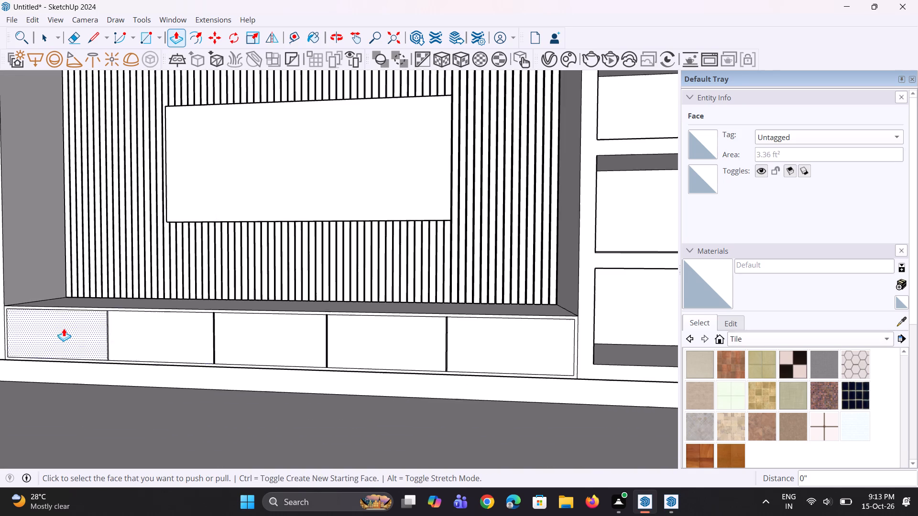
{"action": "scroll", "coordinate": [64, 328], "scroll_direction": "up", "scroll_amount": 11}
{"action": "double_click", "coordinate": [140, 323]}
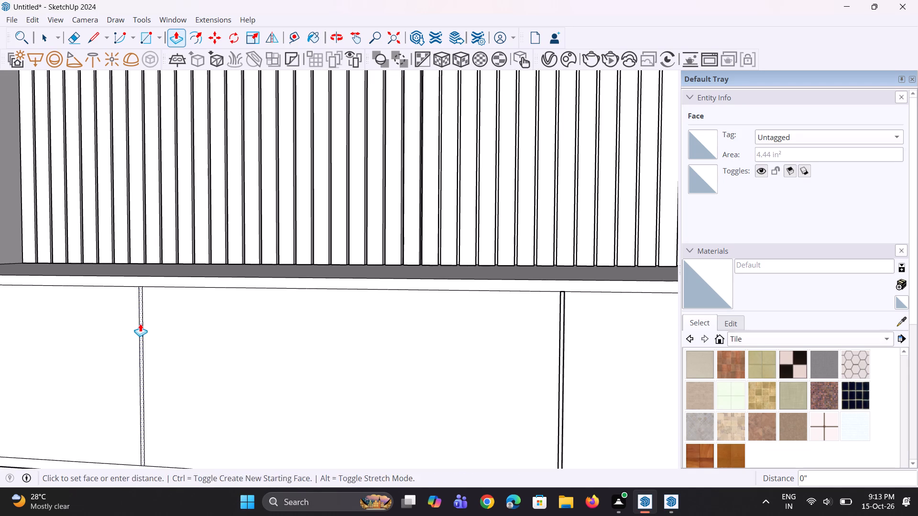
{"action": "scroll", "coordinate": [140, 323], "scroll_direction": "down", "scroll_amount": 16}
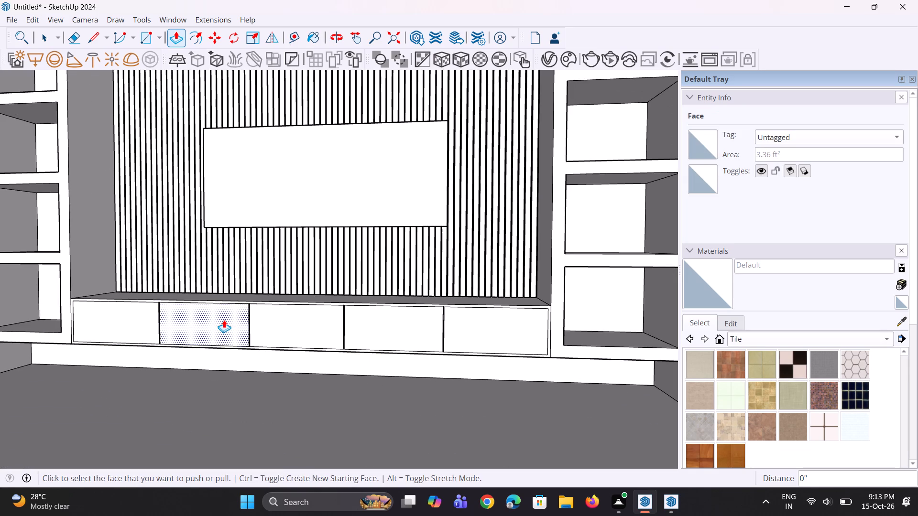
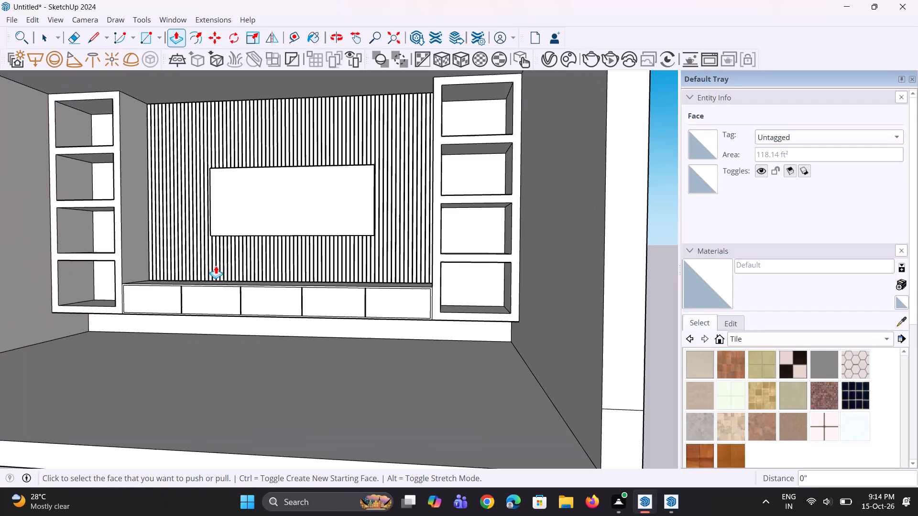
Push/Pull the right side face of the TV panel on the slatted wall outward by about 7/8".
{"action": "middle_click_drag", "start_coordinate": [220, 281], "coordinate": [227, 330]}
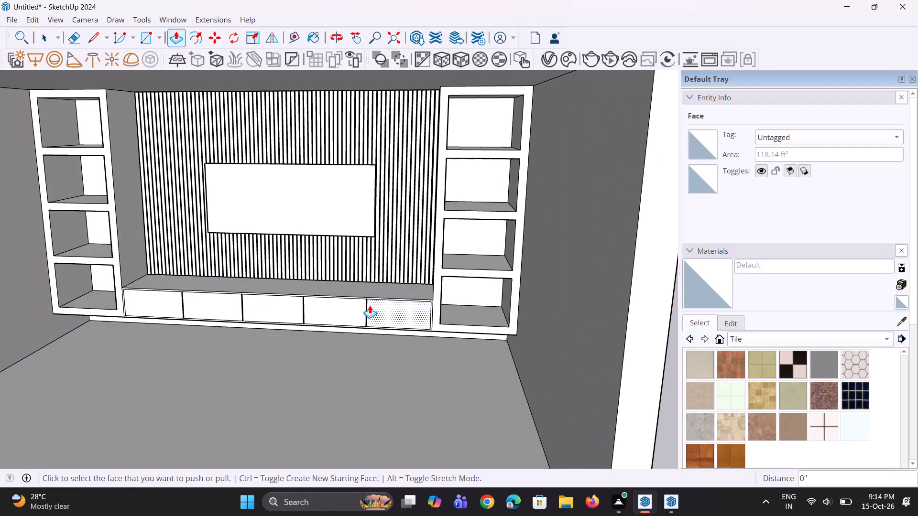
{"action": "scroll", "coordinate": [370, 305], "scroll_direction": "up", "scroll_amount": 3}
{"action": "scroll", "coordinate": [365, 301], "scroll_direction": "down", "scroll_amount": 4}
{"action": "middle_click_drag", "start_coordinate": [364, 295], "coordinate": [359, 283]}
{"action": "scroll", "coordinate": [382, 166], "scroll_direction": "up", "scroll_amount": 2}
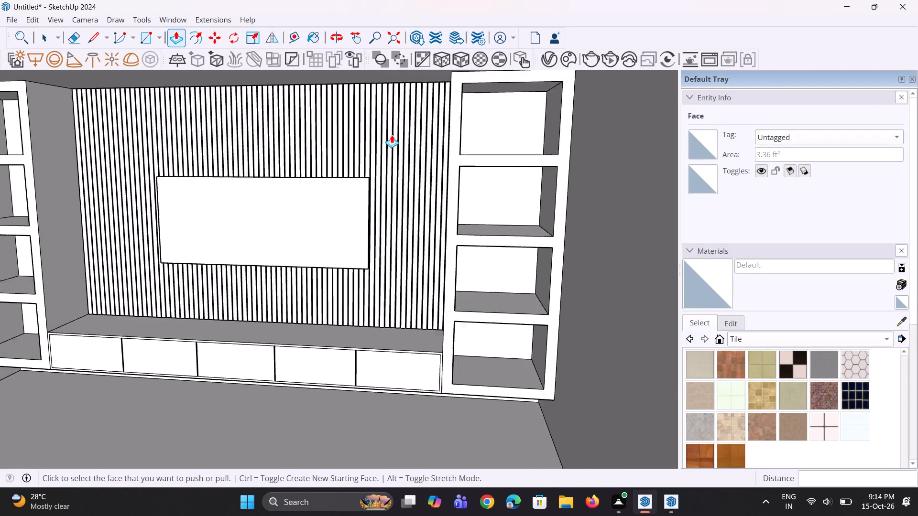
{"action": "scroll", "coordinate": [392, 135], "scroll_direction": "up", "scroll_amount": 12}
{"action": "middle_click_drag", "start_coordinate": [373, 235], "coordinate": [355, 238]}
{"action": "scroll", "coordinate": [354, 244], "scroll_direction": "up", "scroll_amount": 3}
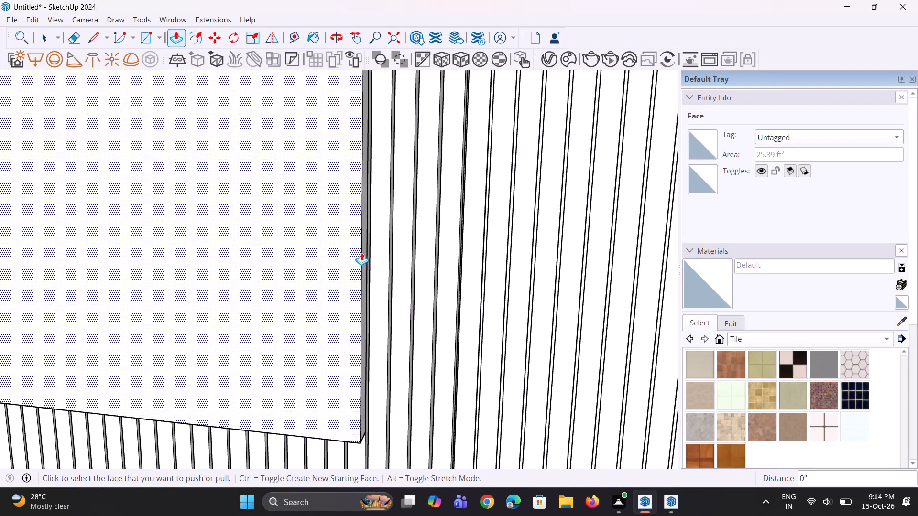
{"action": "left_click", "coordinate": [363, 255]}
{"action": "left_click", "coordinate": [372, 262]}
Push/Pull the left side face of the TV panel on the slatted wall outward by about 1 1/4".
{"action": "scroll", "coordinate": [401, 276], "scroll_direction": "down", "scroll_amount": 5}
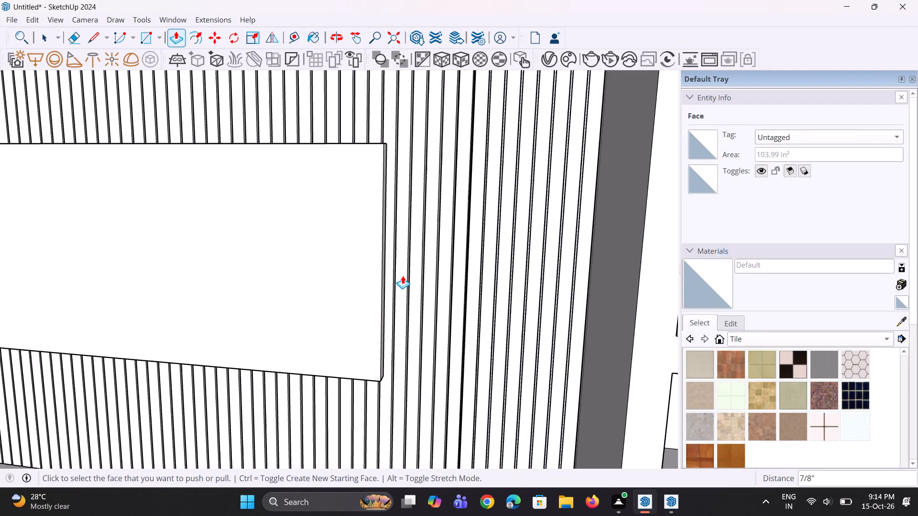
{"action": "scroll", "coordinate": [404, 276], "scroll_direction": "down", "scroll_amount": 10}
{"action": "scroll", "coordinate": [345, 293], "scroll_direction": "up", "scroll_amount": 1}
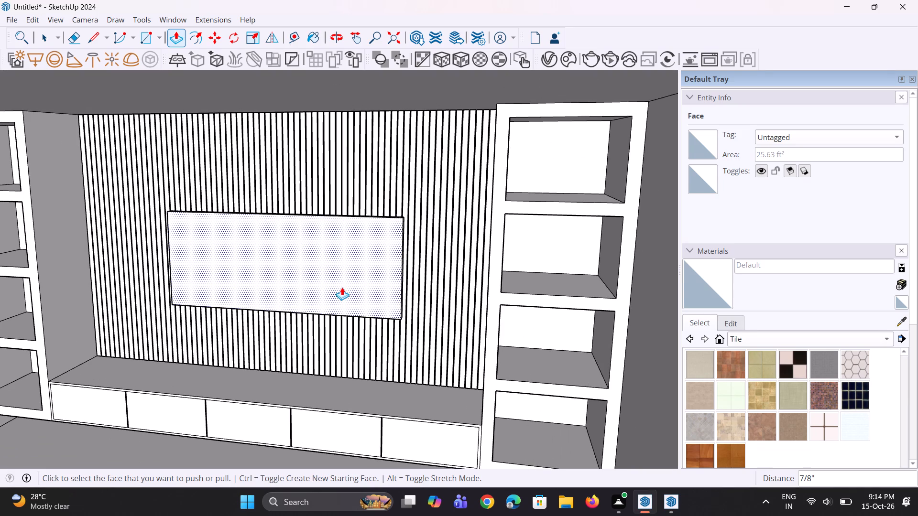
{"action": "middle_click_drag", "start_coordinate": [289, 303], "coordinate": [328, 300]}
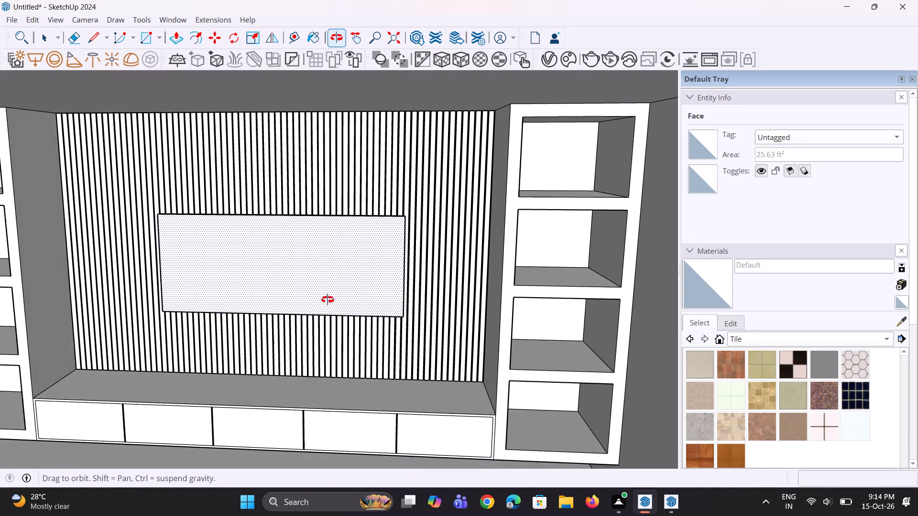
{"action": "middle_click_drag", "start_coordinate": [328, 300], "coordinate": [334, 296]}
{"action": "scroll", "coordinate": [304, 263], "scroll_direction": "up", "scroll_amount": 1}
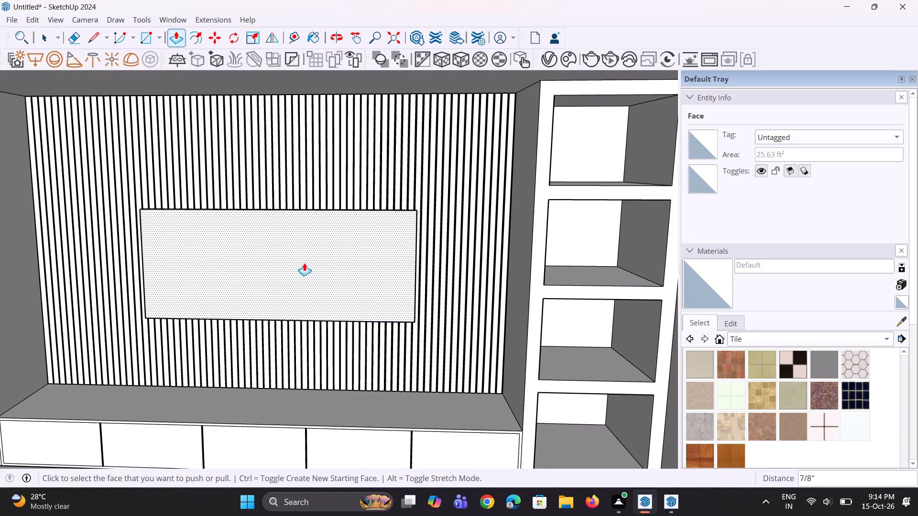
{"action": "scroll", "coordinate": [304, 263], "scroll_direction": "up", "scroll_amount": 1}
{"action": "scroll", "coordinate": [144, 265], "scroll_direction": "up", "scroll_amount": 1}
{"action": "middle_click_drag", "start_coordinate": [144, 270], "coordinate": [363, 282]}
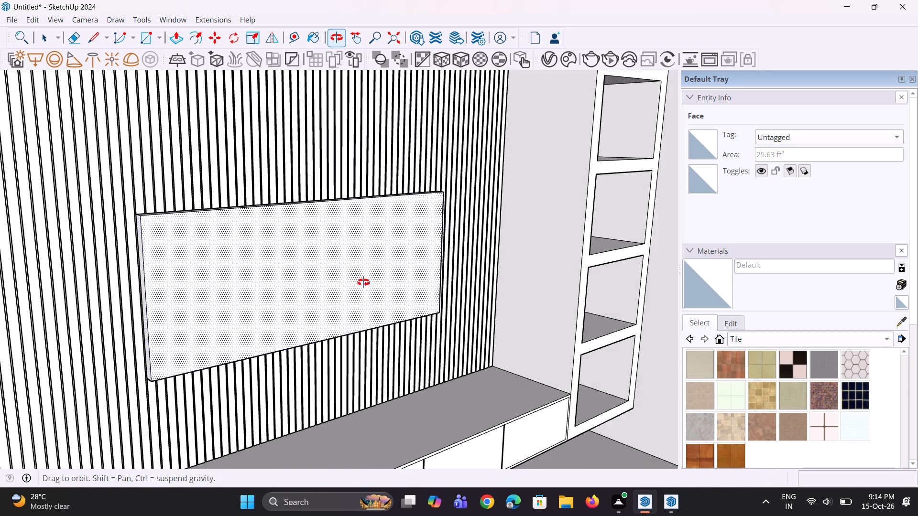
{"action": "middle_click_drag", "start_coordinate": [363, 282], "coordinate": [364, 282]}
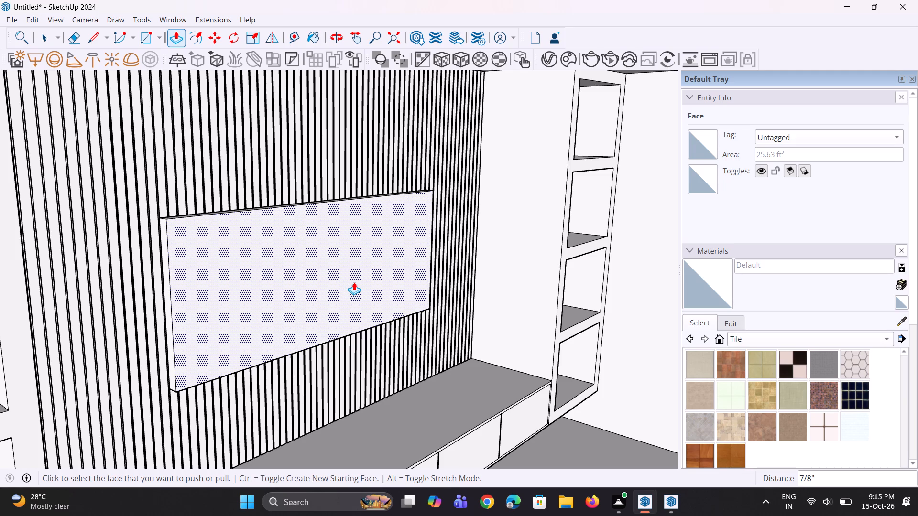
{"action": "scroll", "coordinate": [167, 266], "scroll_direction": "up", "scroll_amount": 1}
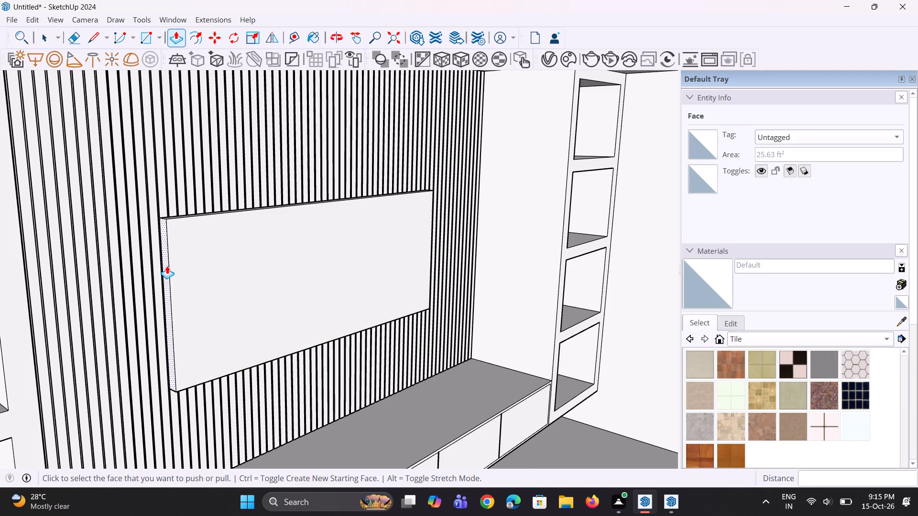
{"action": "left_click", "coordinate": [167, 266]}
{"action": "left_click", "coordinate": [161, 269]}
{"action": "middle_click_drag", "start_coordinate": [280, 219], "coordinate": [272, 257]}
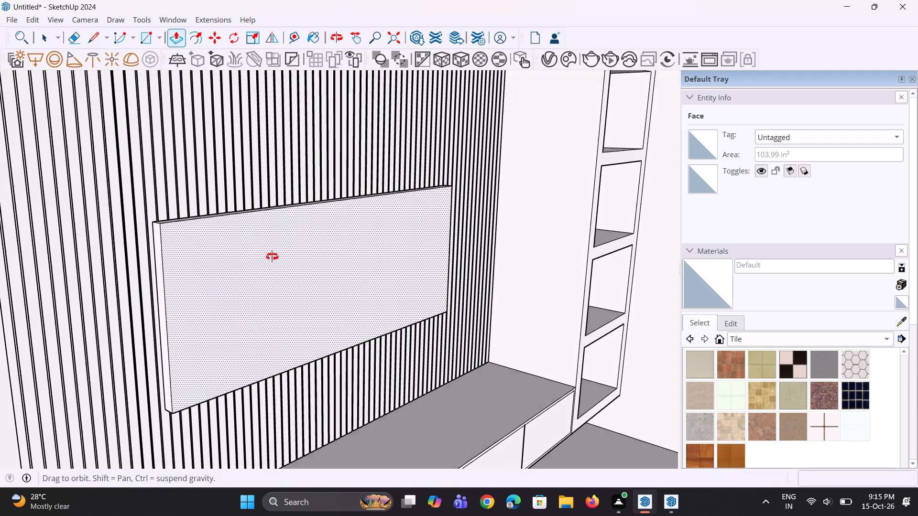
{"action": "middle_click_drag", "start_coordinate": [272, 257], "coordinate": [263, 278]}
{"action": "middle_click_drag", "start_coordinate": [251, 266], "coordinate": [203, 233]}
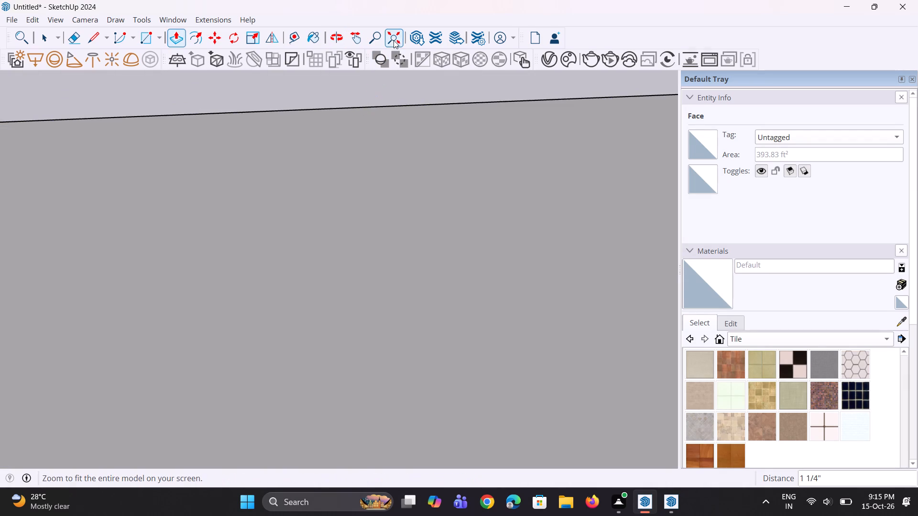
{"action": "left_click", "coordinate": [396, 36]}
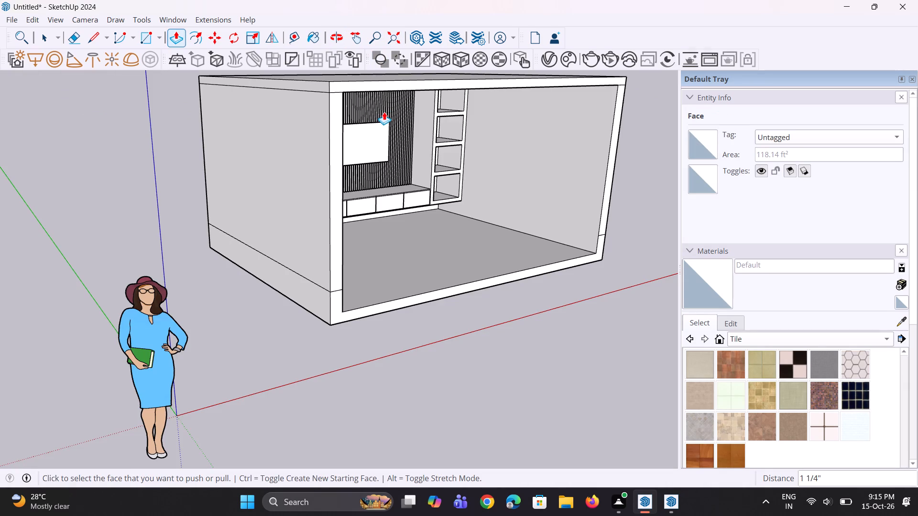
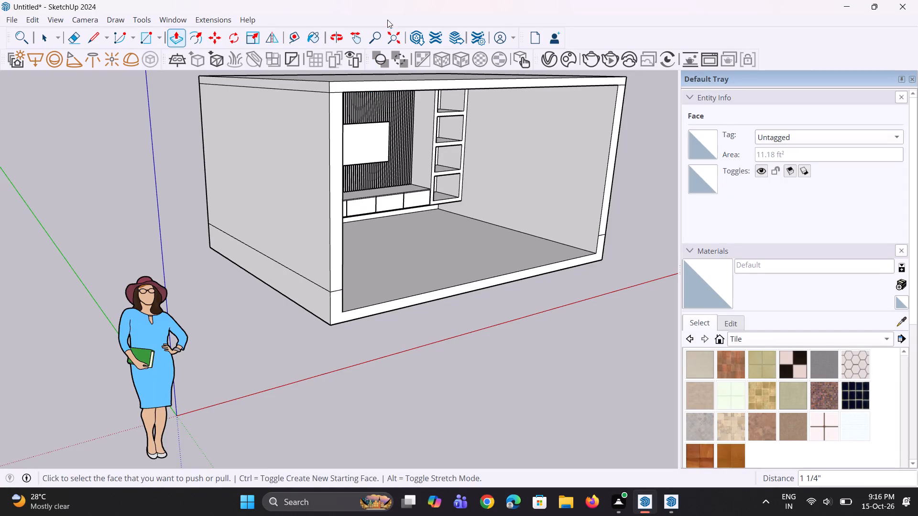
Push/Pull the top face of the TV panel on the slatted wall upward by about 7 3/8".
{"action": "scroll", "coordinate": [382, 32], "scroll_direction": "down", "scroll_amount": 2}
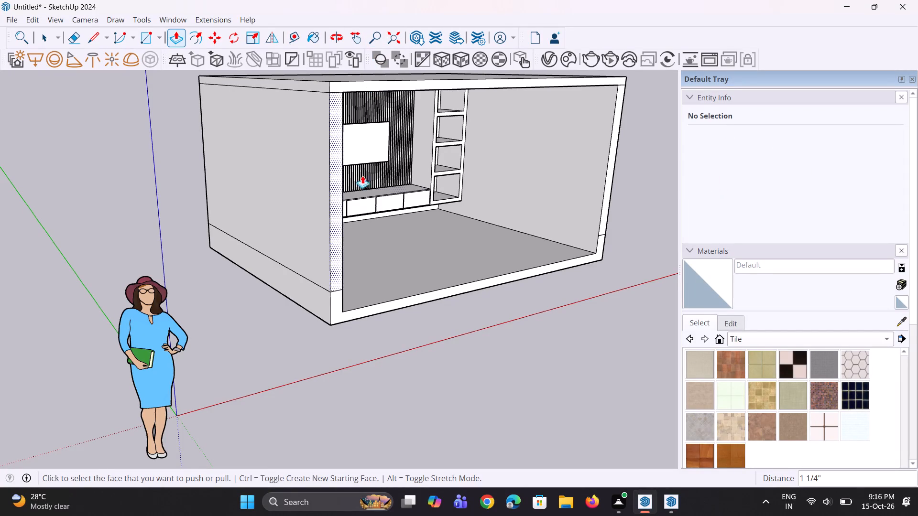
{"action": "middle_click_drag", "start_coordinate": [385, 203], "coordinate": [306, 185]}
{"action": "scroll", "coordinate": [336, 103], "scroll_direction": "up", "scroll_amount": 9}
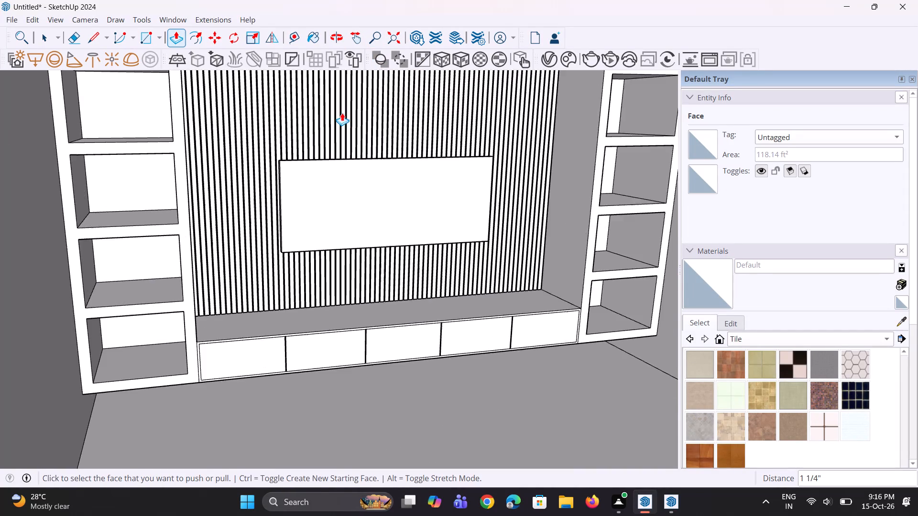
{"action": "scroll", "coordinate": [342, 113], "scroll_direction": "up", "scroll_amount": 2}
{"action": "middle_click_drag", "start_coordinate": [341, 118], "coordinate": [322, 162]}
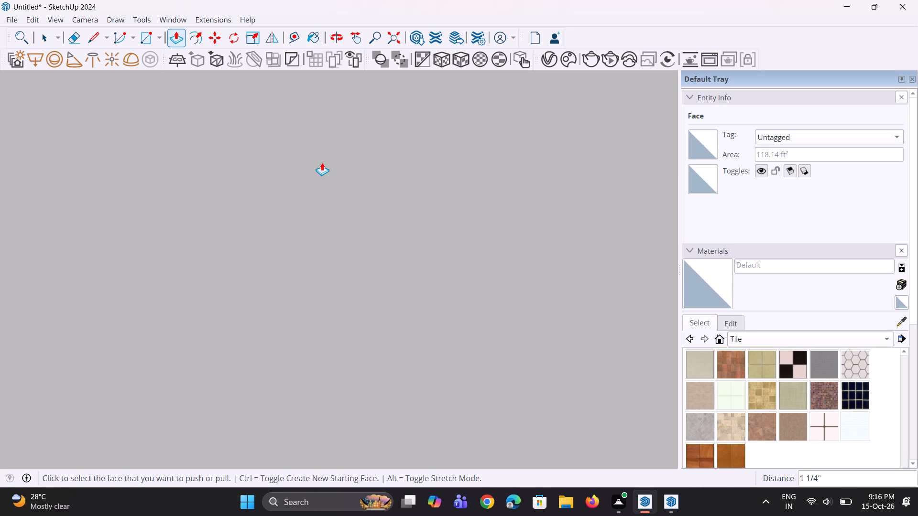
{"action": "scroll", "coordinate": [314, 172], "scroll_direction": "down", "scroll_amount": 4}
{"action": "left_click", "coordinate": [393, 43]}
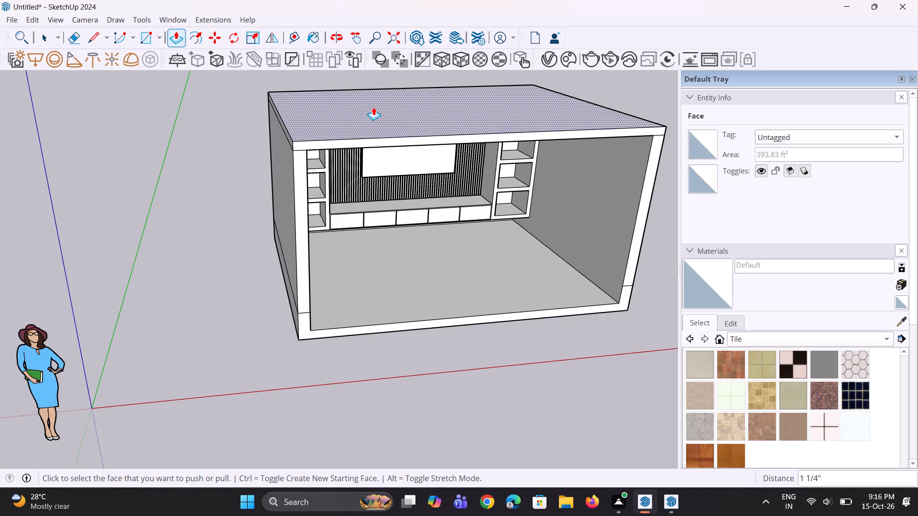
{"action": "scroll", "coordinate": [367, 184], "scroll_direction": "down", "scroll_amount": 3}
{"action": "scroll", "coordinate": [372, 191], "scroll_direction": "up", "scroll_amount": 1}
{"action": "middle_click_drag", "start_coordinate": [372, 186], "coordinate": [360, 146]}
{"action": "scroll", "coordinate": [360, 141], "scroll_direction": "up", "scroll_amount": 14}
{"action": "middle_click_drag", "start_coordinate": [401, 166], "coordinate": [399, 196]}
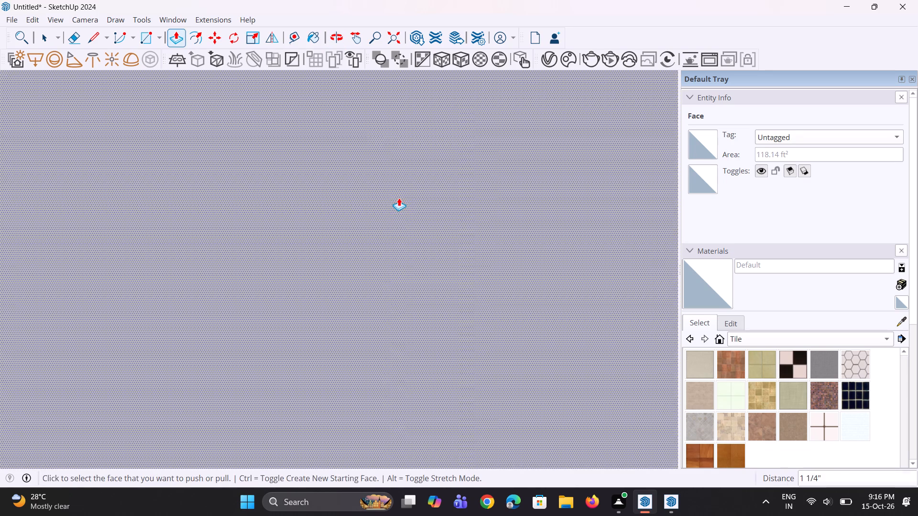
{"action": "middle_click_drag", "start_coordinate": [399, 198], "coordinate": [395, 140]}
{"action": "scroll", "coordinate": [399, 198], "scroll_direction": "up", "scroll_amount": 1}
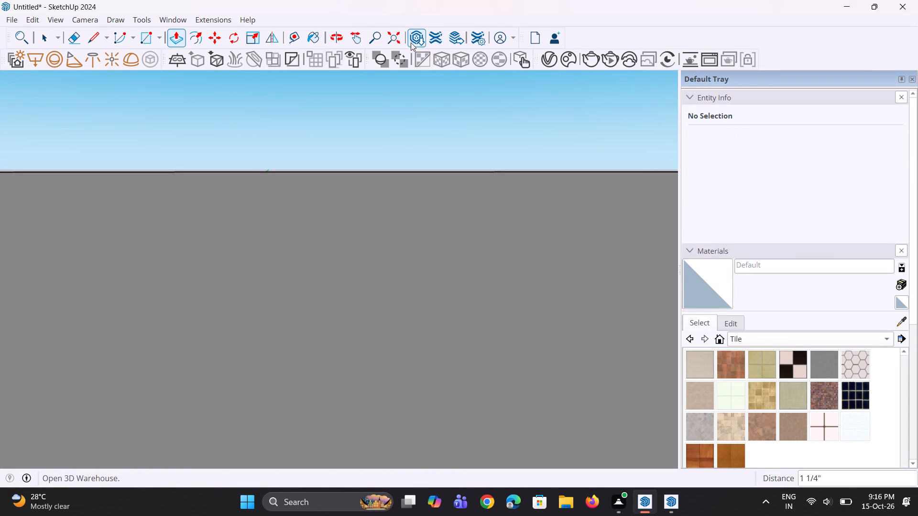
{"action": "left_click", "coordinate": [398, 46]}
{"action": "middle_click_drag", "start_coordinate": [414, 189], "coordinate": [414, 195]}
{"action": "scroll", "coordinate": [418, 193], "scroll_direction": "up", "scroll_amount": 4}
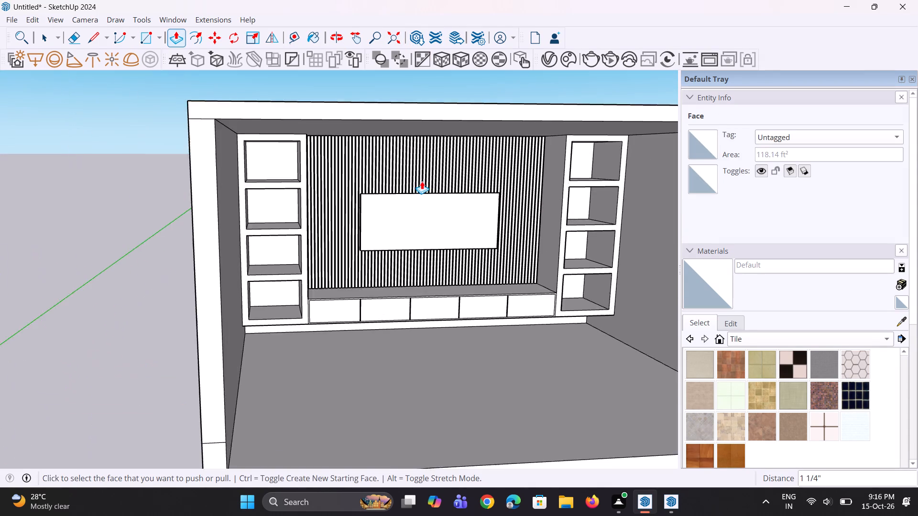
{"action": "scroll", "coordinate": [422, 181], "scroll_direction": "up", "scroll_amount": 12}
{"action": "middle_click_drag", "start_coordinate": [419, 182], "coordinate": [417, 202]}
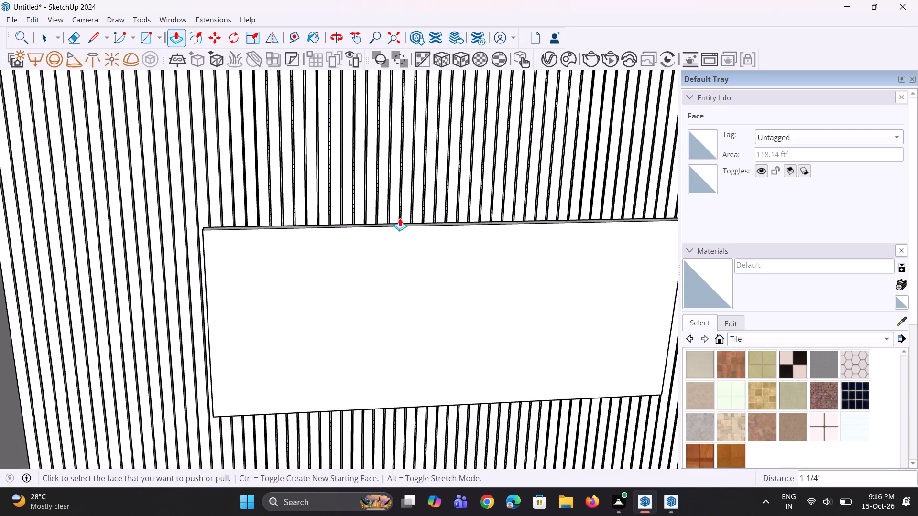
{"action": "left_click", "coordinate": [401, 220]}
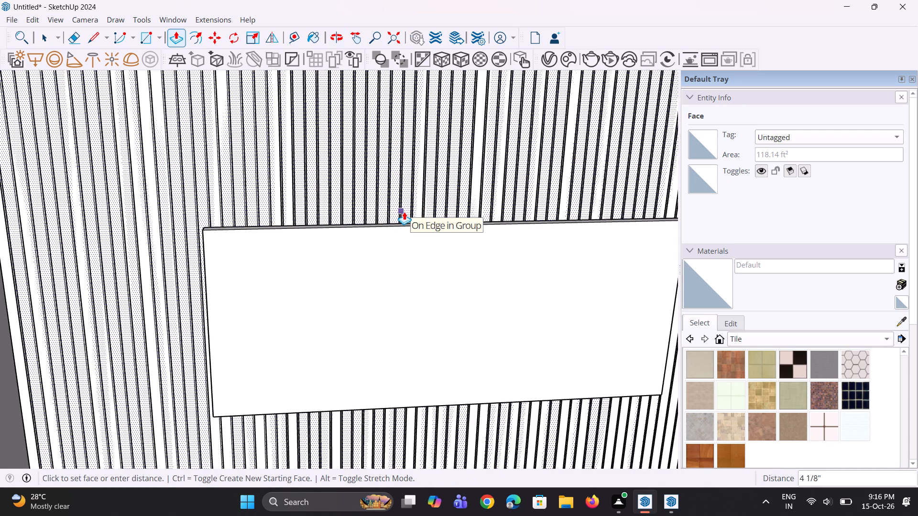
{"action": "key", "text": "Escape"}
{"action": "middle_click_drag", "start_coordinate": [394, 219], "coordinate": [397, 231]}
{"action": "left_click", "coordinate": [404, 225]}
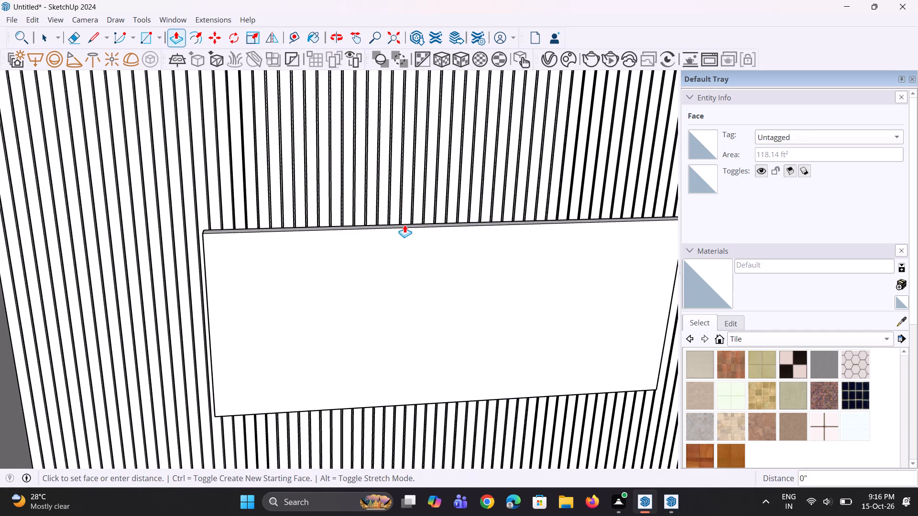
{"action": "key", "text": "Escape"}
{"action": "scroll", "coordinate": [404, 221], "scroll_direction": "up", "scroll_amount": 5}
{"action": "key", "text": "space"}
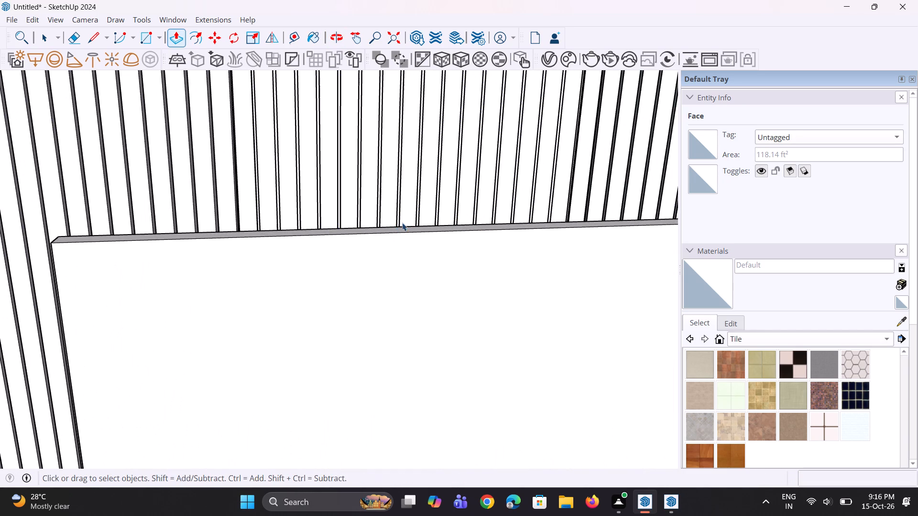
{"action": "key", "text": "space"}
{"action": "left_click", "coordinate": [402, 228]}
{"action": "left_click", "coordinate": [403, 229]}
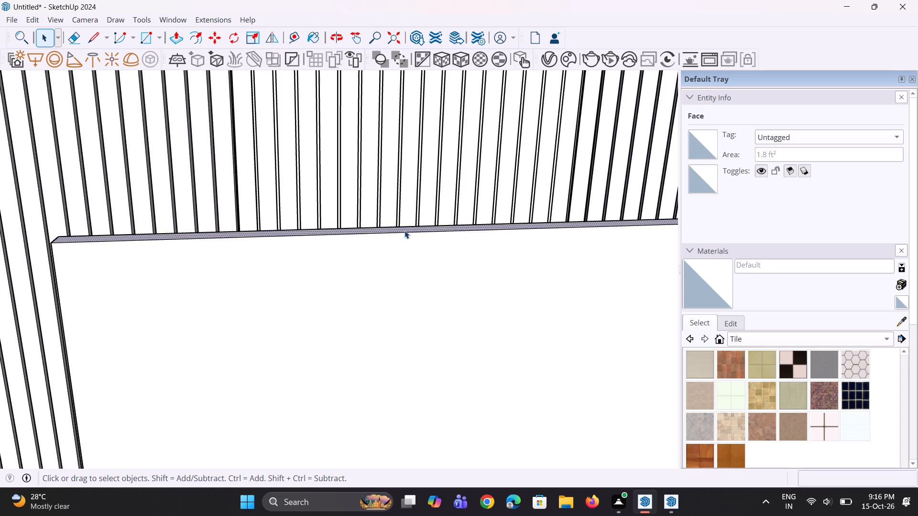
{"action": "key", "text": "p"}
{"action": "left_click", "coordinate": [404, 230]}
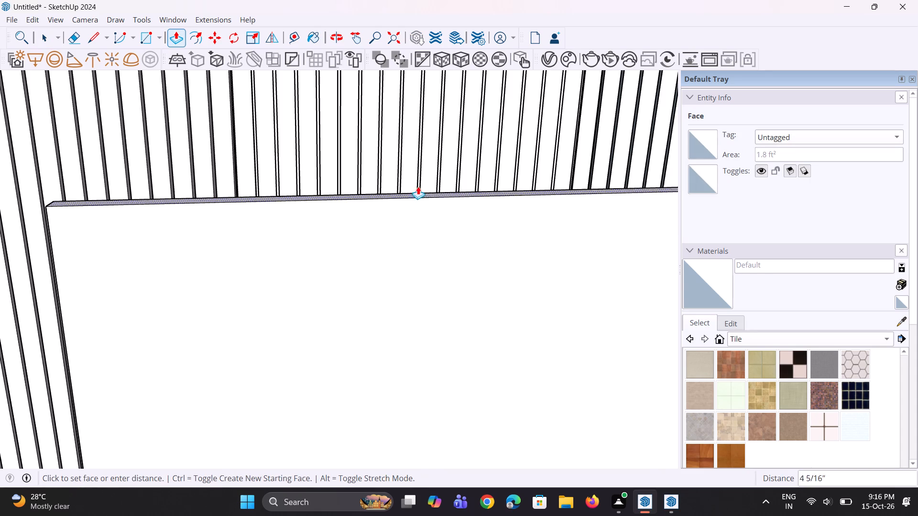
{"action": "left_click", "coordinate": [419, 166]}
{"action": "scroll", "coordinate": [368, 172], "scroll_direction": "down", "scroll_amount": 12}
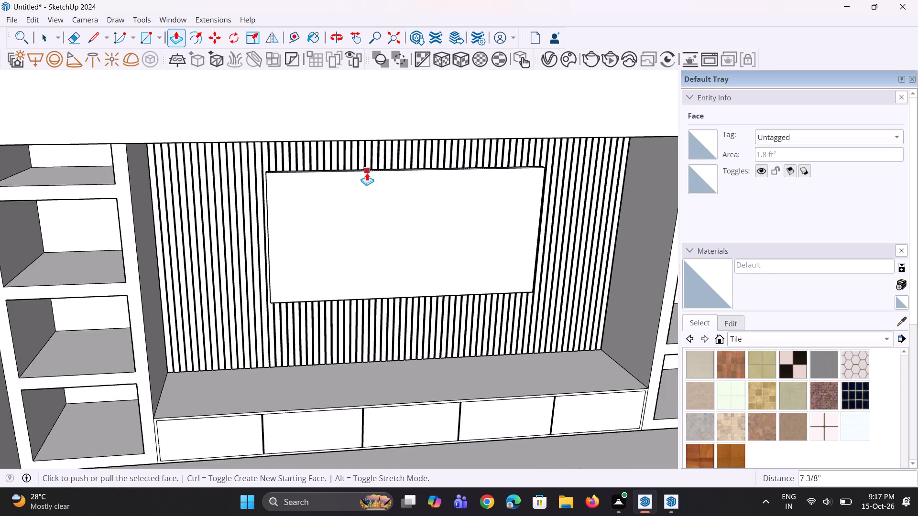
{"action": "middle_click_drag", "start_coordinate": [382, 201], "coordinate": [367, 158]}
{"action": "scroll", "coordinate": [343, 211], "scroll_direction": "down", "scroll_amount": 8}
{"action": "key", "text": "space"}
{"action": "key", "text": "space"}
{"action": "key", "text": "space"}
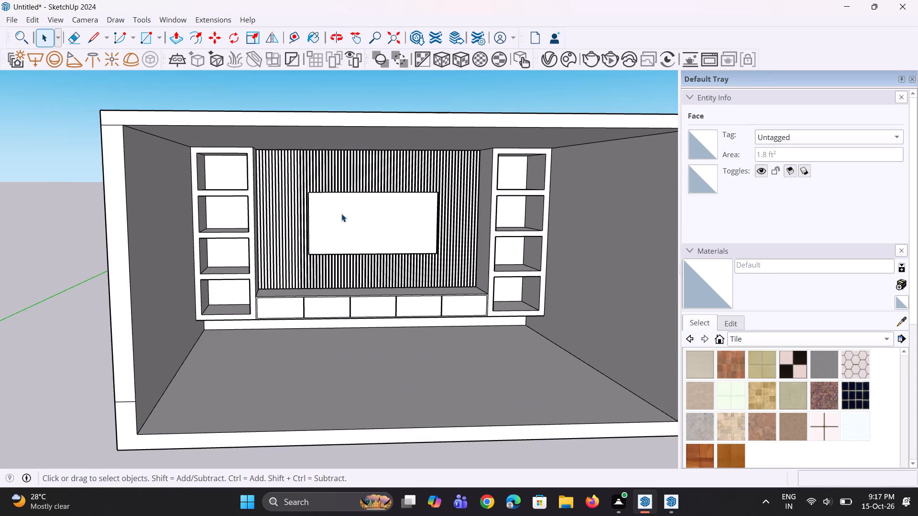
{"action": "left_click", "coordinate": [90, 258]}
Examine the TV wall, shelf units and room from the front at different distances and angles.
{"action": "scroll", "coordinate": [190, 269], "scroll_direction": "up", "scroll_amount": 1}
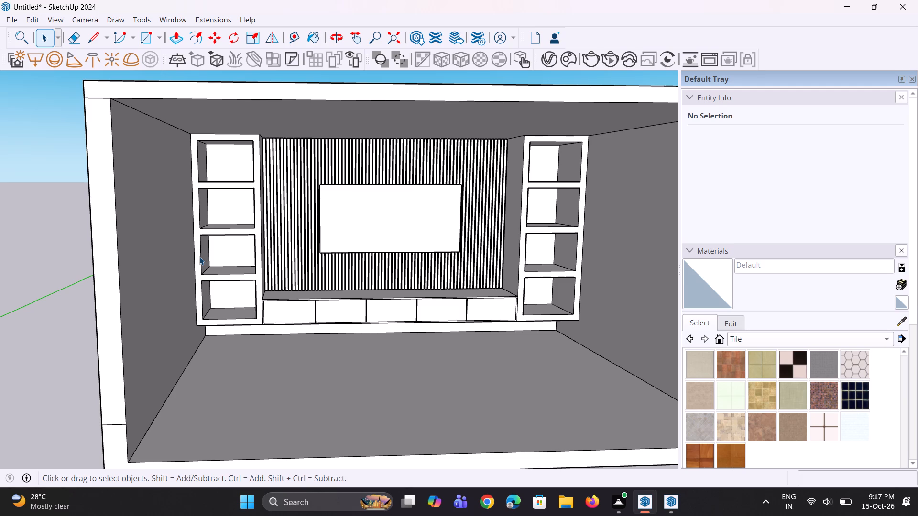
{"action": "scroll", "coordinate": [93, 232], "scroll_direction": "down", "scroll_amount": 2}
{"action": "scroll", "coordinate": [298, 317], "scroll_direction": "down", "scroll_amount": 6}
{"action": "middle_click_drag", "start_coordinate": [374, 311], "coordinate": [357, 282]}
{"action": "scroll", "coordinate": [341, 279], "scroll_direction": "up", "scroll_amount": 3}
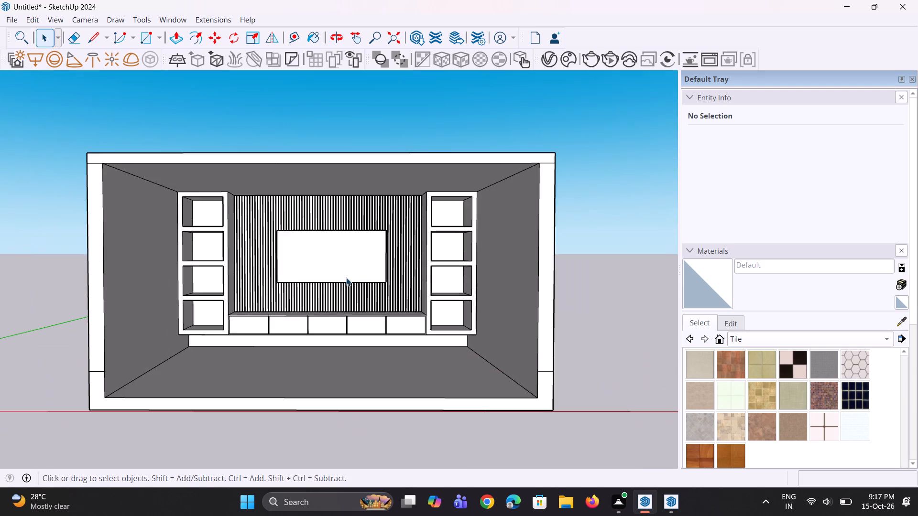
{"action": "scroll", "coordinate": [346, 278], "scroll_direction": "up", "scroll_amount": 4}
{"action": "scroll", "coordinate": [355, 279], "scroll_direction": "down", "scroll_amount": 9}
{"action": "left_click", "coordinate": [526, 297]}
{"action": "scroll", "coordinate": [371, 254], "scroll_direction": "up", "scroll_amount": 1}
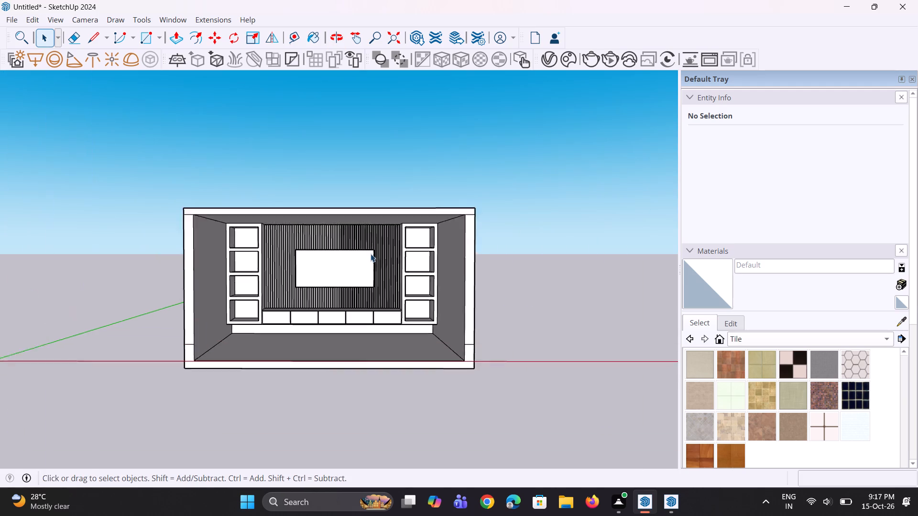
{"action": "scroll", "coordinate": [371, 254], "scroll_direction": "up", "scroll_amount": 2}
{"action": "scroll", "coordinate": [258, 232], "scroll_direction": "up", "scroll_amount": 3}
{"action": "scroll", "coordinate": [309, 228], "scroll_direction": "up", "scroll_amount": 4}
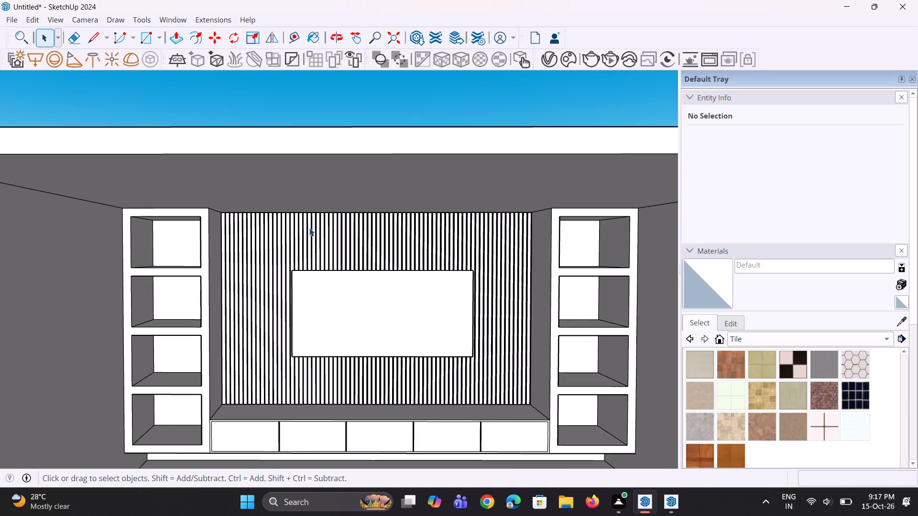
{"action": "scroll", "coordinate": [309, 228], "scroll_direction": "down", "scroll_amount": 2}
{"action": "middle_click_drag", "start_coordinate": [309, 228], "coordinate": [283, 217]}
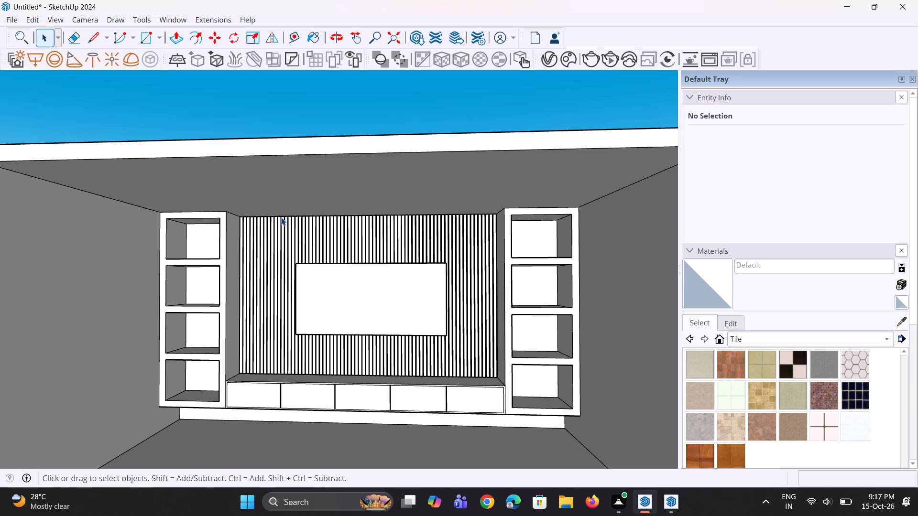
{"action": "scroll", "coordinate": [281, 217], "scroll_direction": "down", "scroll_amount": 2}
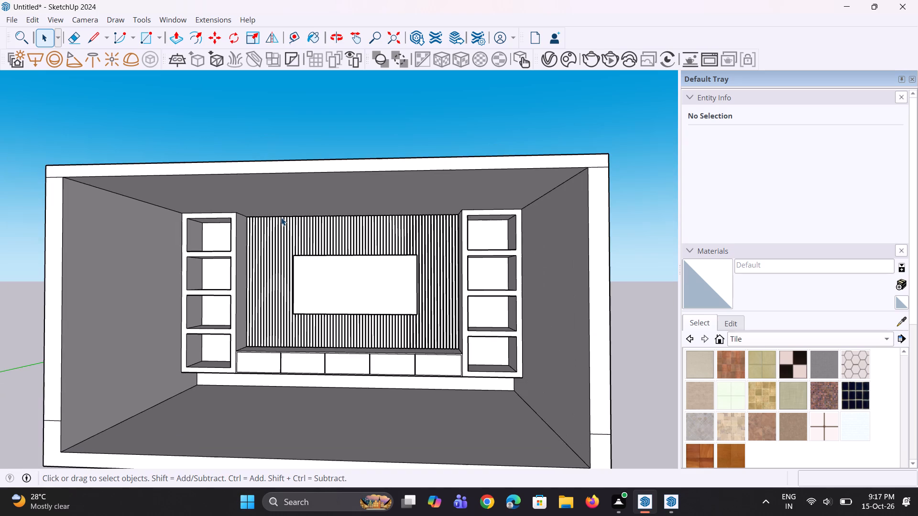
{"action": "scroll", "coordinate": [281, 217], "scroll_direction": "down", "scroll_amount": 4}
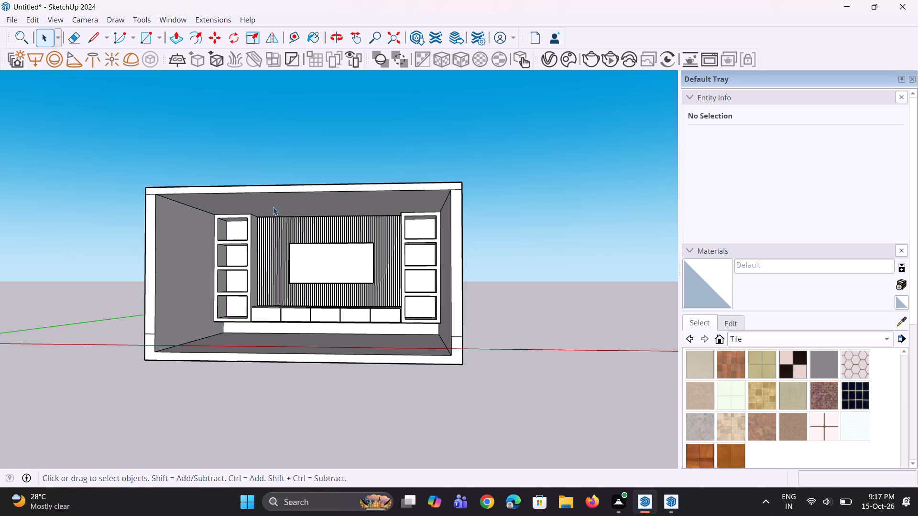
{"action": "scroll", "coordinate": [390, 171], "scroll_direction": "down", "scroll_amount": 3}
{"action": "middle_click", "coordinate": [394, 226]}
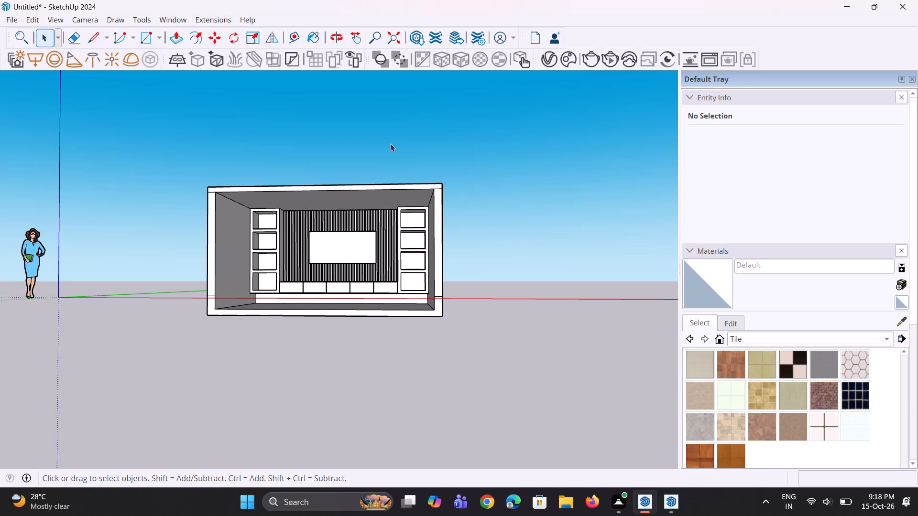
Push/Pull the outer top face of the room's roof upward by about 1' 1 7/8".
{"action": "scroll", "coordinate": [368, 166], "scroll_direction": "down", "scroll_amount": 1}
{"action": "scroll", "coordinate": [347, 188], "scroll_direction": "up", "scroll_amount": 5}
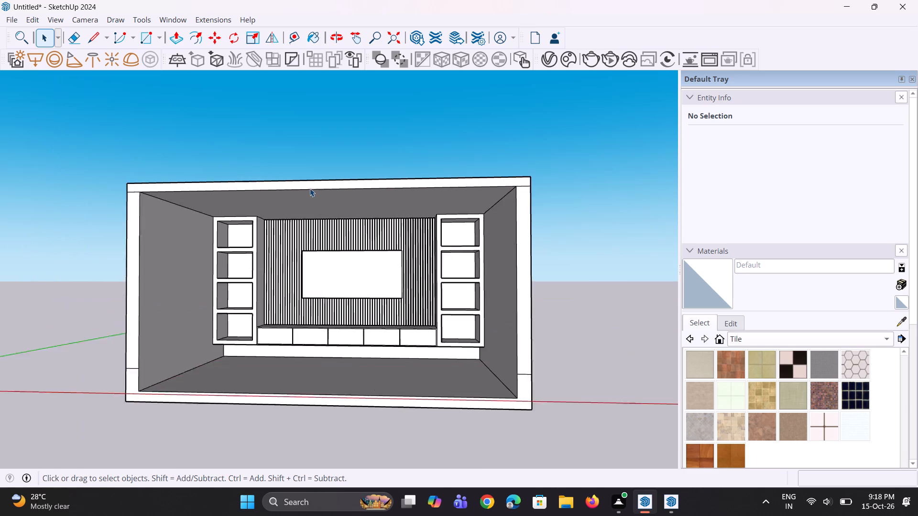
{"action": "scroll", "coordinate": [310, 188], "scroll_direction": "up", "scroll_amount": 7}
{"action": "middle_click_drag", "start_coordinate": [308, 190], "coordinate": [323, 183]}
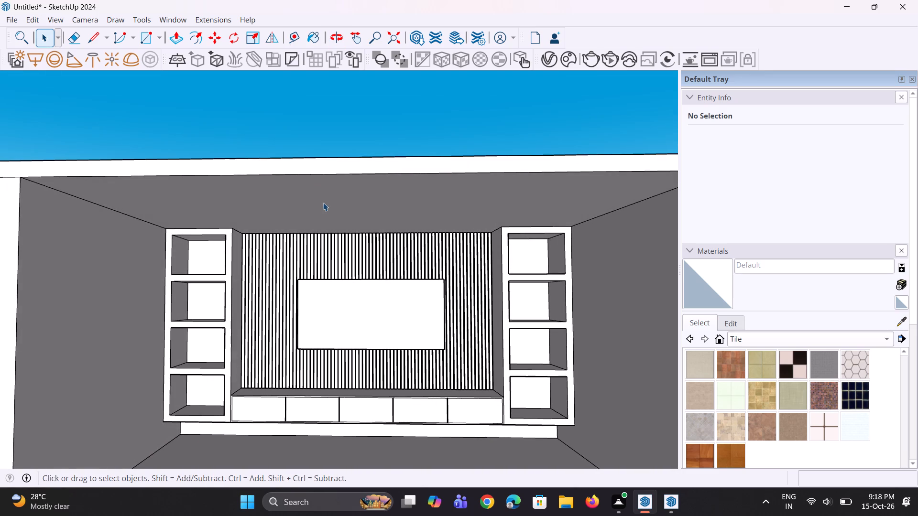
{"action": "key", "text": "p"}
{"action": "left_click", "coordinate": [330, 200]}
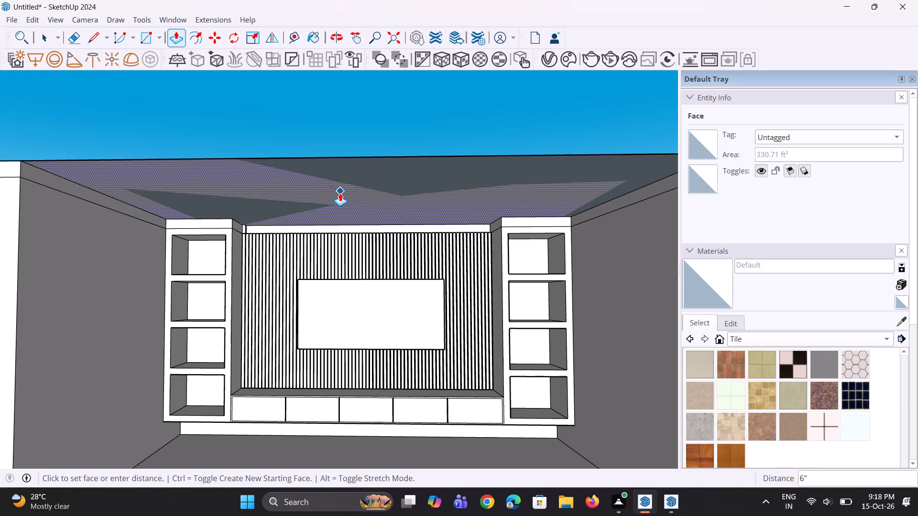
{"action": "key", "text": "Escape"}
{"action": "middle_click_drag", "start_coordinate": [340, 203], "coordinate": [350, 326]}
{"action": "left_click", "coordinate": [338, 312]}
{"action": "left_click", "coordinate": [338, 287]}
{"action": "middle_click_drag", "start_coordinate": [329, 308], "coordinate": [343, 241]}
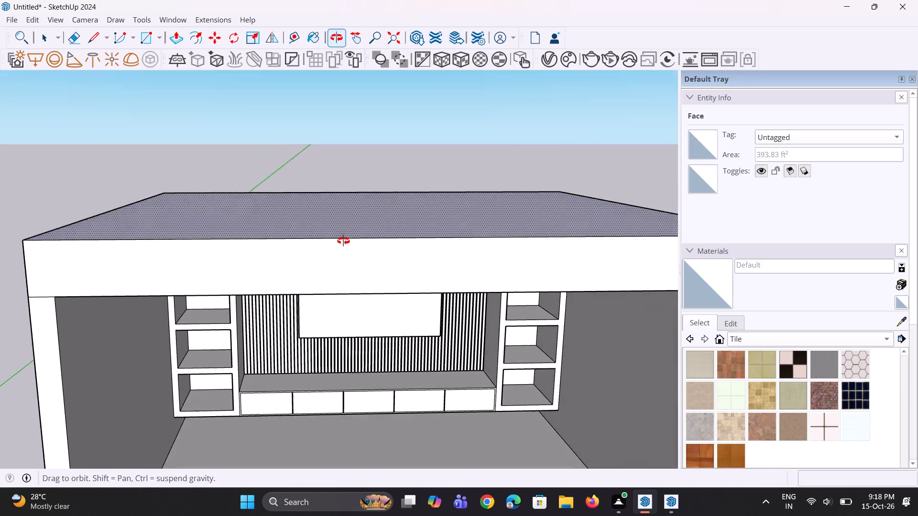
{"action": "middle_click_drag", "start_coordinate": [343, 241], "coordinate": [350, 219]}
Push/Pull the room's inner ceiling face upward into the thickened roof by about 10 9/16".
{"action": "scroll", "coordinate": [324, 268], "scroll_direction": "down", "scroll_amount": 4}
{"action": "middle_click_drag", "start_coordinate": [324, 266], "coordinate": [333, 189]}
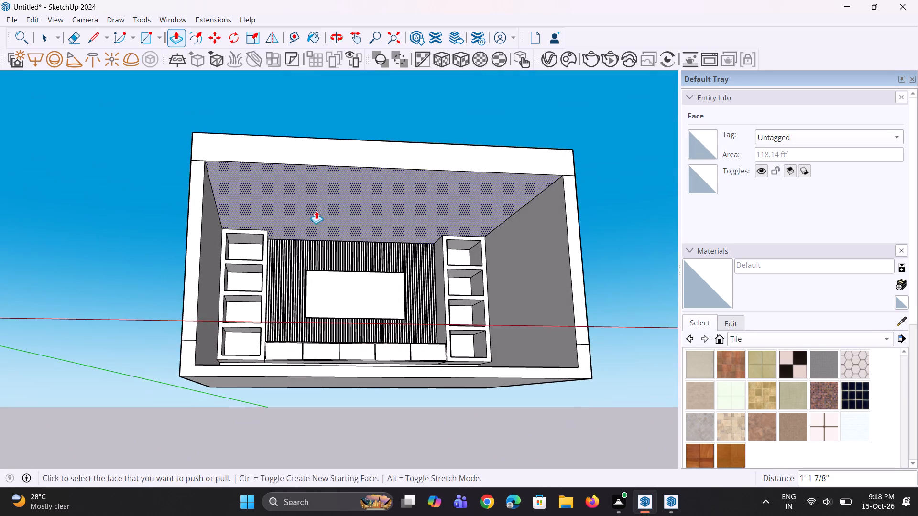
{"action": "left_click", "coordinate": [316, 211]}
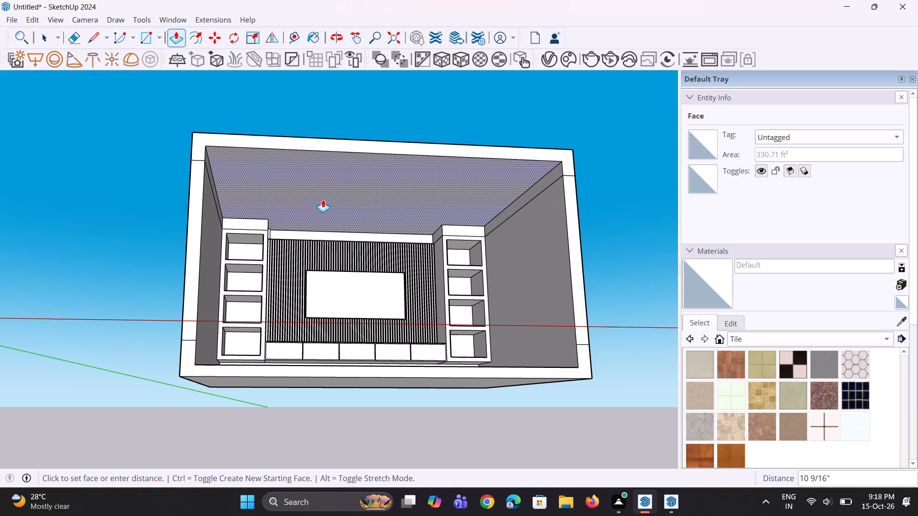
{"action": "left_click", "coordinate": [323, 199]}
{"action": "scroll", "coordinate": [330, 211], "scroll_direction": "up", "scroll_amount": 1}
{"action": "middle_click_drag", "start_coordinate": [330, 211], "coordinate": [292, 229]}
{"action": "scroll", "coordinate": [268, 220], "scroll_direction": "up", "scroll_amount": 4}
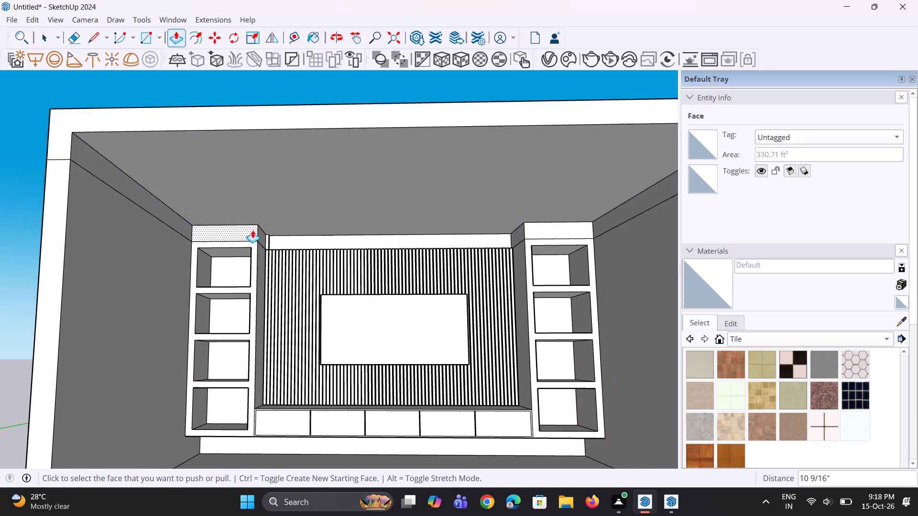
{"action": "scroll", "coordinate": [252, 230], "scroll_direction": "up", "scroll_amount": 5}
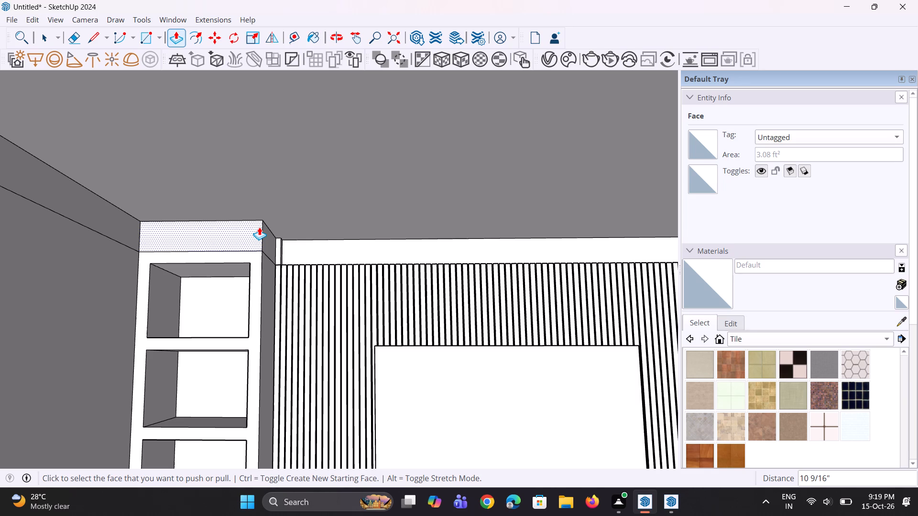
{"action": "scroll", "coordinate": [257, 231], "scroll_direction": "down", "scroll_amount": 10}
{"action": "middle_click", "coordinate": [257, 232]}
{"action": "key", "text": "space"}
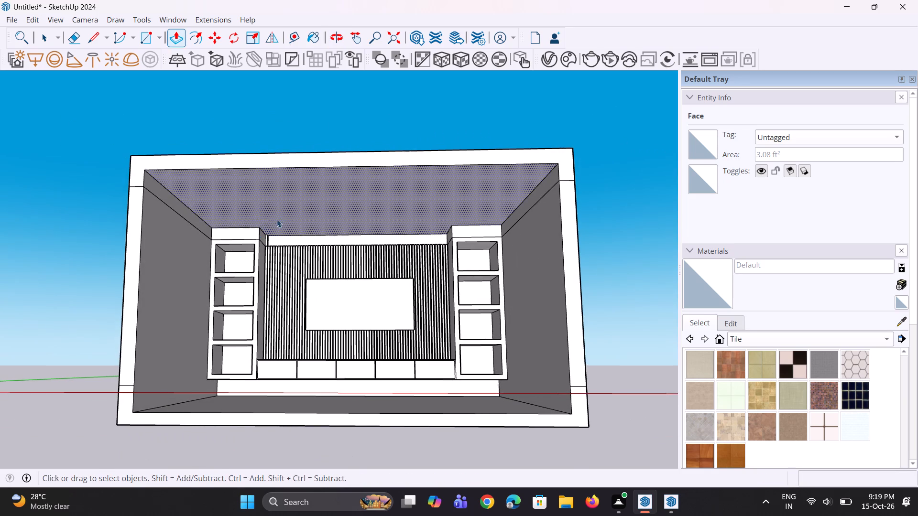
{"action": "key", "text": "space"}
Offset the outline of the inner ceiling face inward by about 2' 2 13/16" to form a border around the ceiling.
{"action": "left_click", "coordinate": [282, 215]}
{"action": "scroll", "coordinate": [226, 264], "scroll_direction": "down", "scroll_amount": 5}
{"action": "scroll", "coordinate": [300, 226], "scroll_direction": "up", "scroll_amount": 1}
{"action": "middle_click_drag", "start_coordinate": [300, 226], "coordinate": [303, 216]}
{"action": "scroll", "coordinate": [244, 217], "scroll_direction": "up", "scroll_amount": 3}
{"action": "key", "text": "f"}
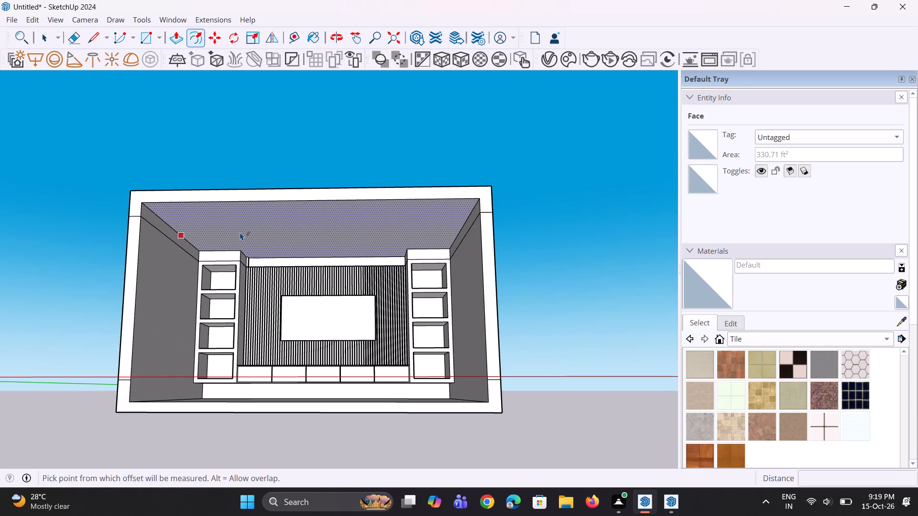
{"action": "left_click", "coordinate": [240, 231]}
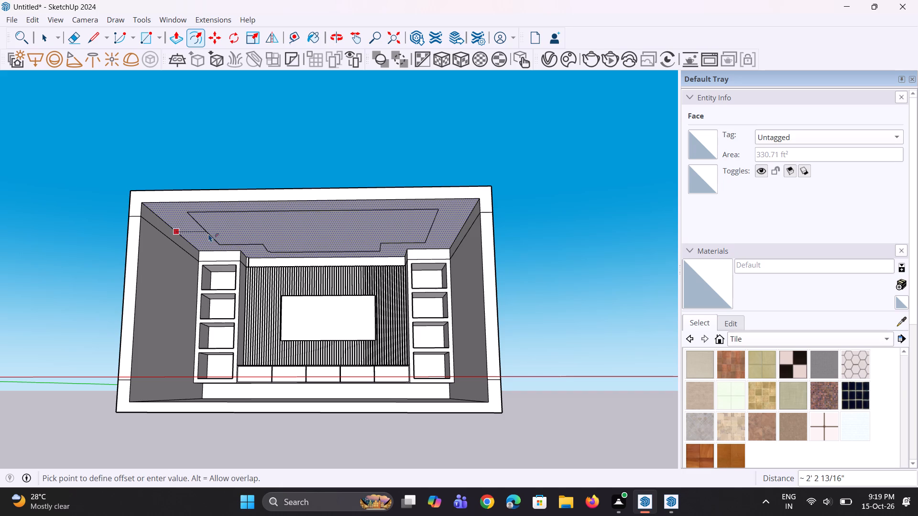
{"action": "left_click", "coordinate": [208, 234]}
{"action": "middle_click_drag", "start_coordinate": [254, 253], "coordinate": [248, 236]}
{"action": "scroll", "coordinate": [248, 250], "scroll_direction": "up", "scroll_amount": 4}
{"action": "key", "text": "space"}
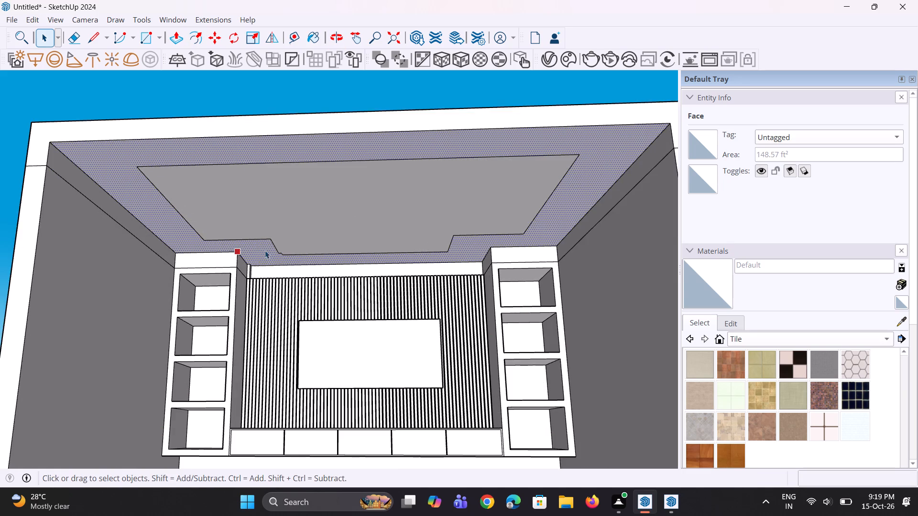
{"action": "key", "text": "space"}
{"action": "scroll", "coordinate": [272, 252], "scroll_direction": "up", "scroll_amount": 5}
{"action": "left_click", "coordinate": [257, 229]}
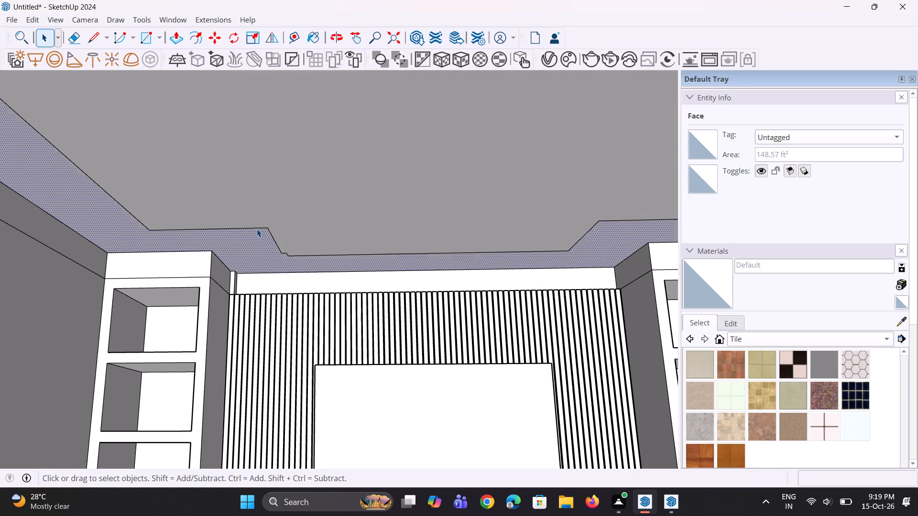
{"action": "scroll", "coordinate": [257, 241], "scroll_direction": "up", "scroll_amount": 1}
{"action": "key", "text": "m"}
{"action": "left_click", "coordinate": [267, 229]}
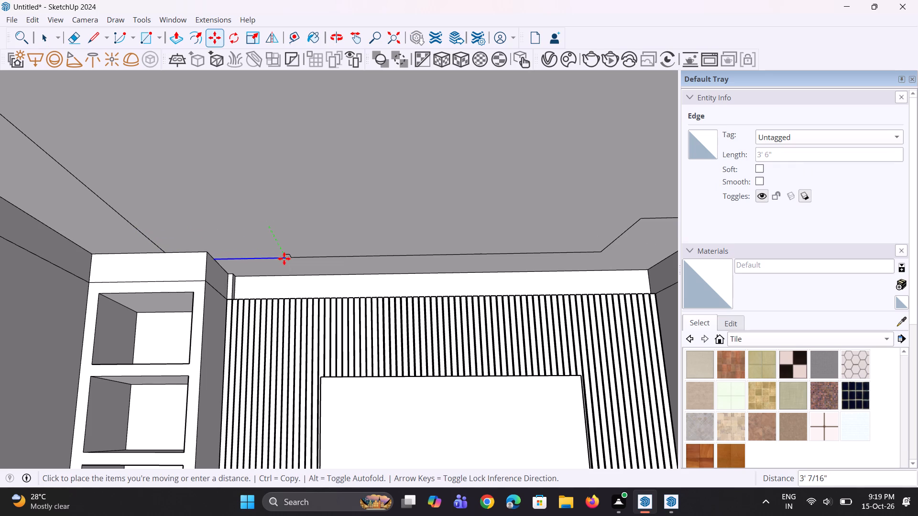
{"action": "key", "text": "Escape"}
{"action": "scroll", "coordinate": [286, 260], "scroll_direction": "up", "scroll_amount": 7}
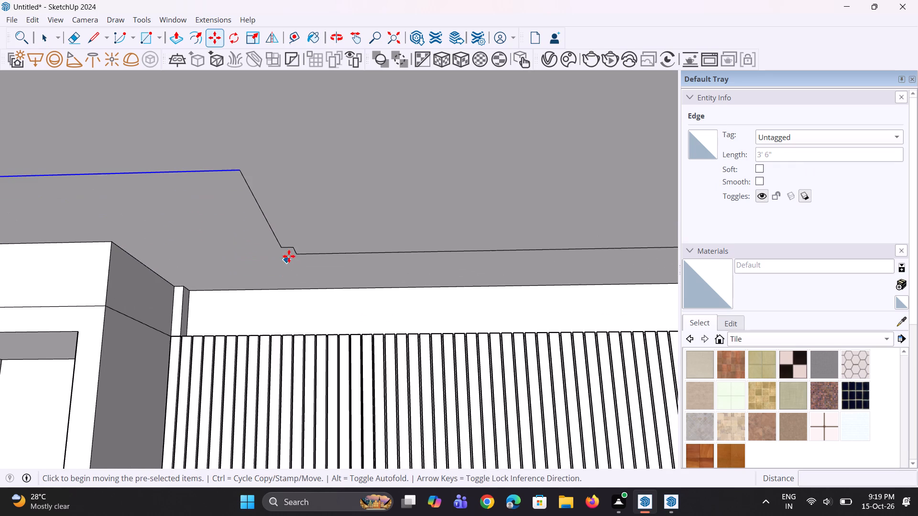
Move the short jog edge at the ceiling border's left notch about 4 1/8" toward the TV wall, in line with the long edge.
{"action": "key", "text": "space"}
{"action": "key", "text": "space"}
{"action": "left_click", "coordinate": [288, 248]}
{"action": "scroll", "coordinate": [288, 252], "scroll_direction": "up", "scroll_amount": 2}
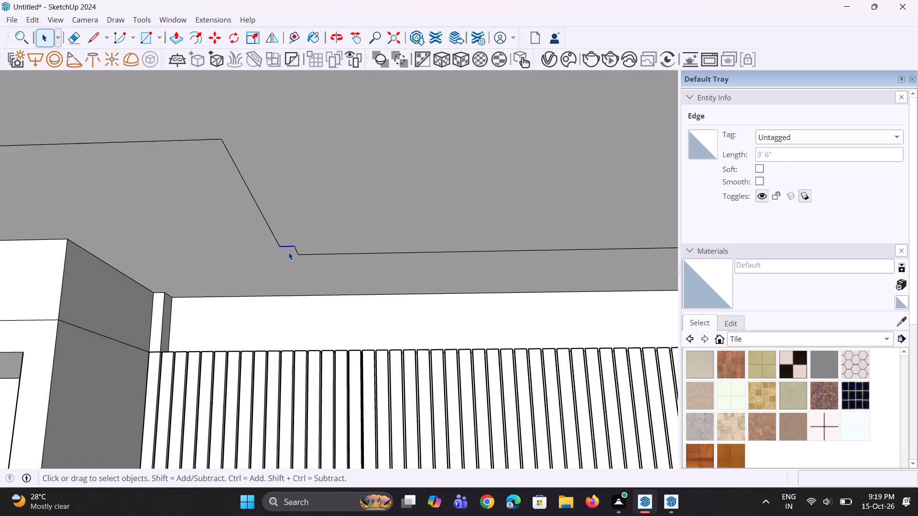
{"action": "scroll", "coordinate": [288, 252], "scroll_direction": "up", "scroll_amount": 1}
{"action": "key", "text": "m"}
{"action": "left_click", "coordinate": [290, 245]}
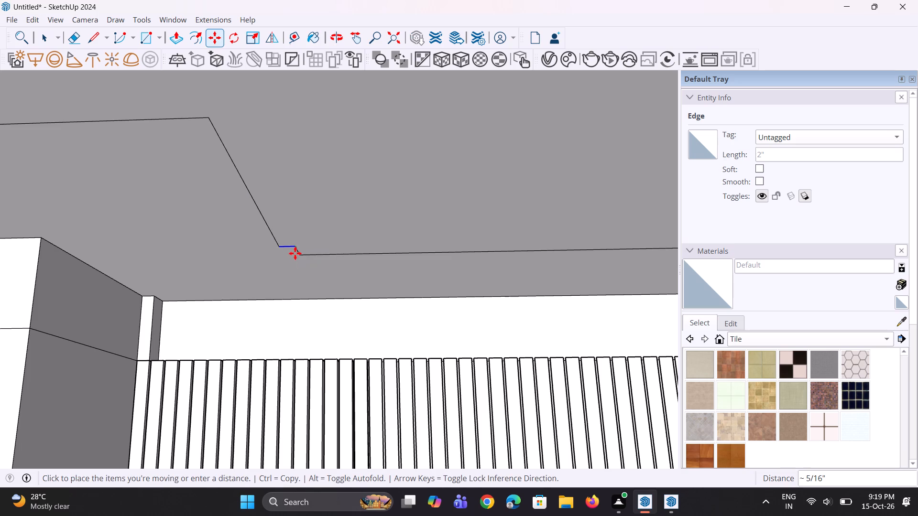
{"action": "left_click", "coordinate": [297, 255]}
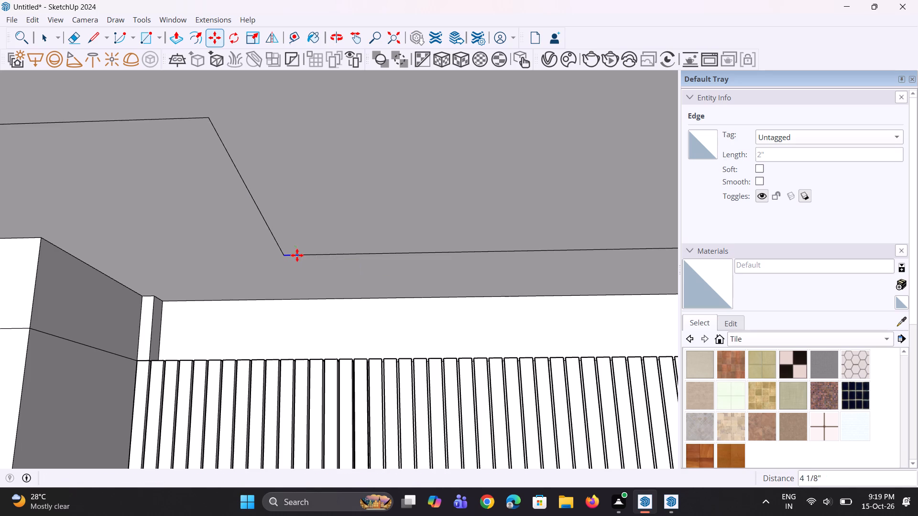
Move the border outline's edge near the left shelf unit 3' toward the TV wall, in line with the long edge.
{"action": "key", "text": "space"}
{"action": "key", "text": "space"}
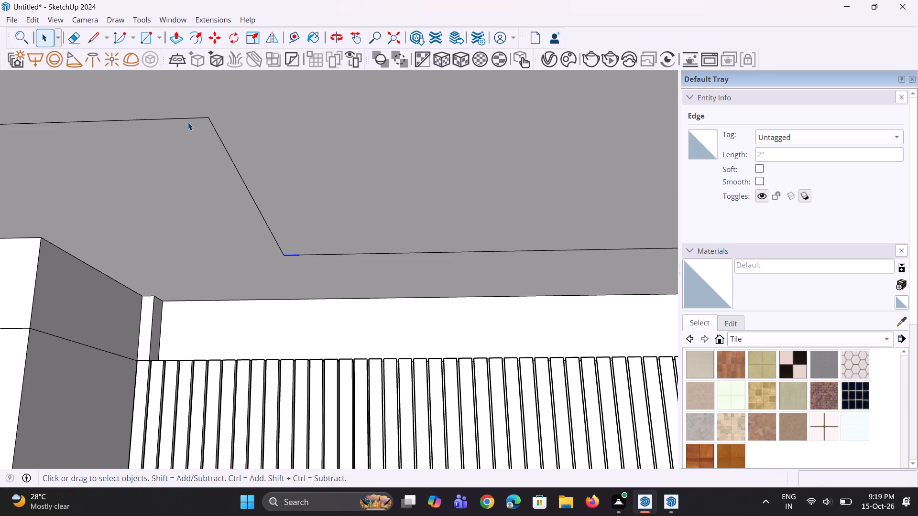
{"action": "left_click", "coordinate": [188, 120]}
{"action": "key", "text": "m"}
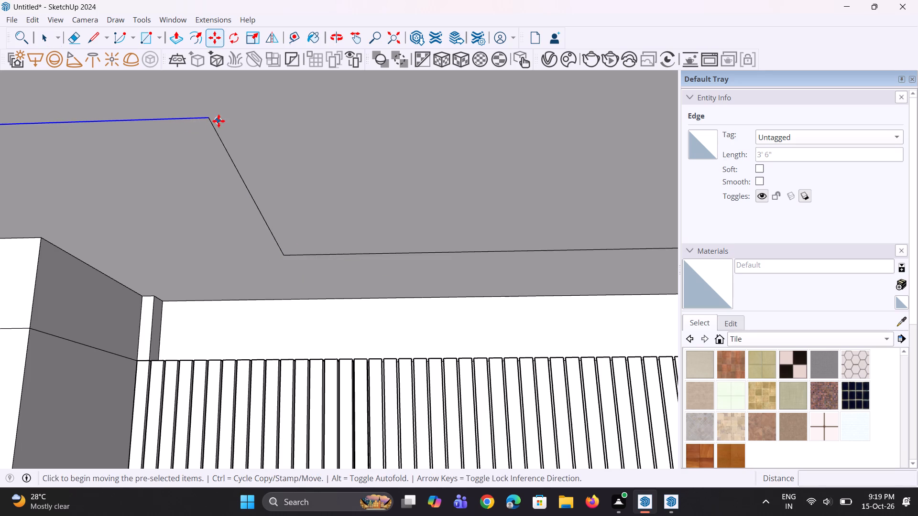
{"action": "left_click", "coordinate": [210, 121]}
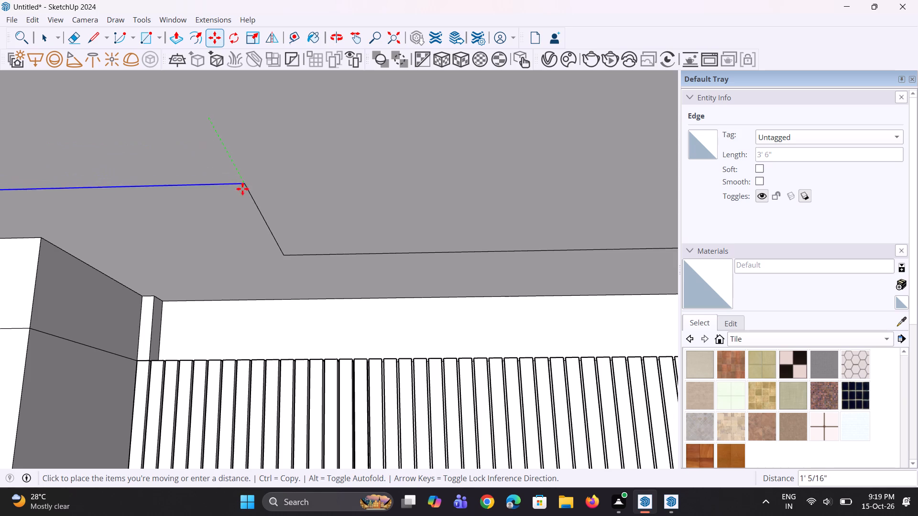
{"action": "left_click", "coordinate": [281, 257]}
Move the border outline's edge near the right shelf unit 3' toward the TV wall, in line with the long edge.
{"action": "scroll", "coordinate": [266, 258], "scroll_direction": "down", "scroll_amount": 17}
{"action": "middle_click_drag", "start_coordinate": [309, 267], "coordinate": [284, 250]}
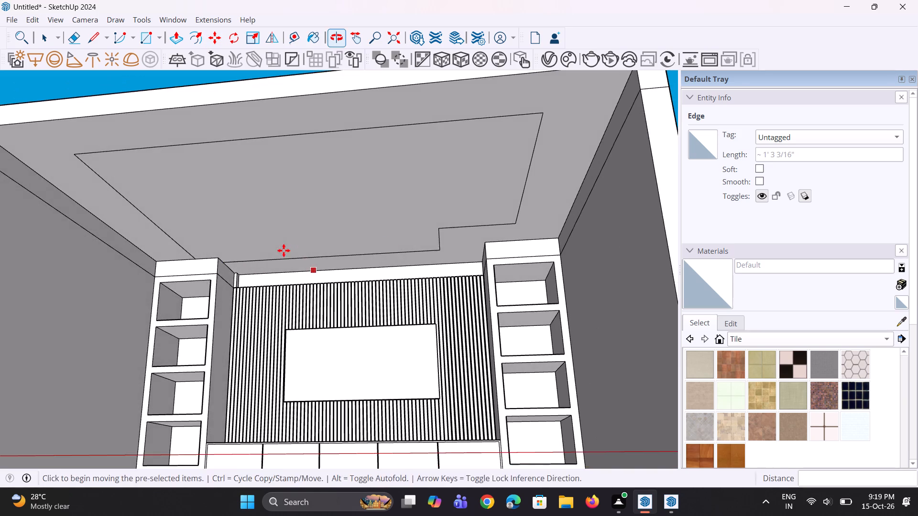
{"action": "key", "text": "space"}
{"action": "key", "text": "space"}
{"action": "scroll", "coordinate": [464, 236], "scroll_direction": "up", "scroll_amount": 3}
{"action": "left_click", "coordinate": [467, 224]}
{"action": "scroll", "coordinate": [434, 235], "scroll_direction": "up", "scroll_amount": 2}
{"action": "key", "text": "m"}
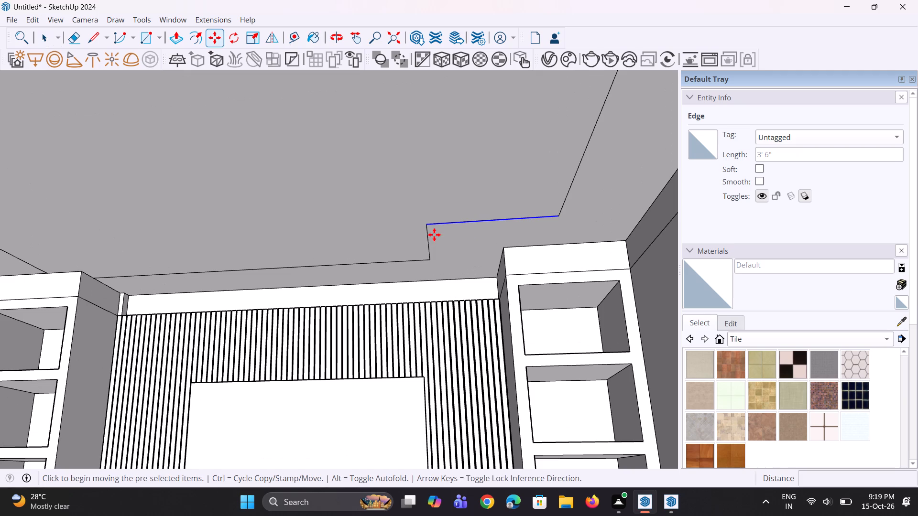
{"action": "left_click", "coordinate": [424, 227]}
{"action": "left_click", "coordinate": [427, 263]}
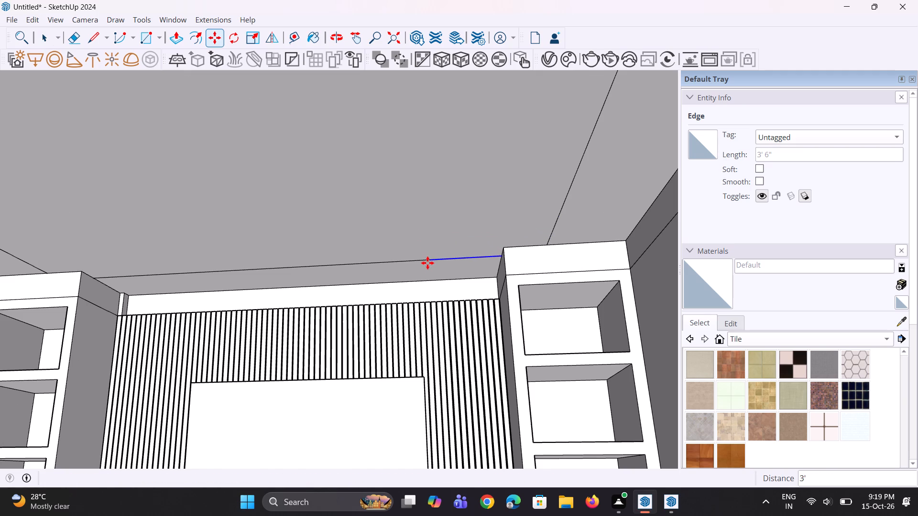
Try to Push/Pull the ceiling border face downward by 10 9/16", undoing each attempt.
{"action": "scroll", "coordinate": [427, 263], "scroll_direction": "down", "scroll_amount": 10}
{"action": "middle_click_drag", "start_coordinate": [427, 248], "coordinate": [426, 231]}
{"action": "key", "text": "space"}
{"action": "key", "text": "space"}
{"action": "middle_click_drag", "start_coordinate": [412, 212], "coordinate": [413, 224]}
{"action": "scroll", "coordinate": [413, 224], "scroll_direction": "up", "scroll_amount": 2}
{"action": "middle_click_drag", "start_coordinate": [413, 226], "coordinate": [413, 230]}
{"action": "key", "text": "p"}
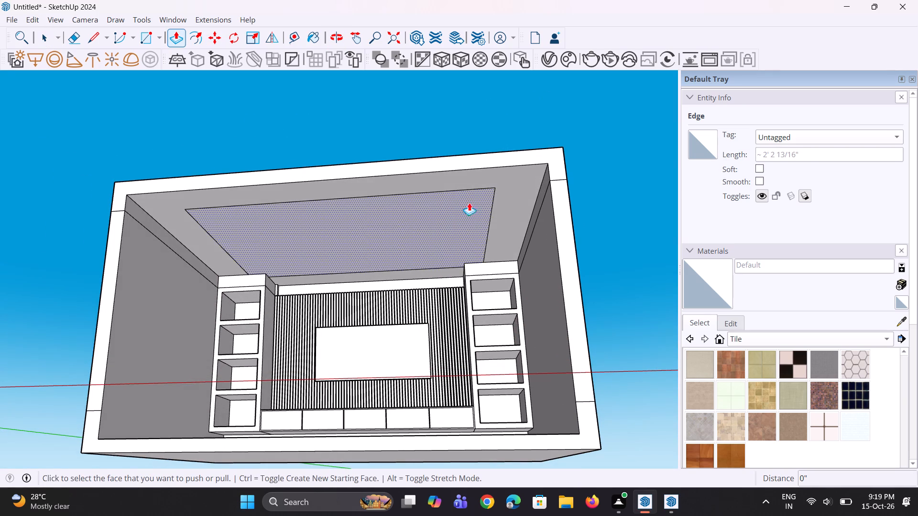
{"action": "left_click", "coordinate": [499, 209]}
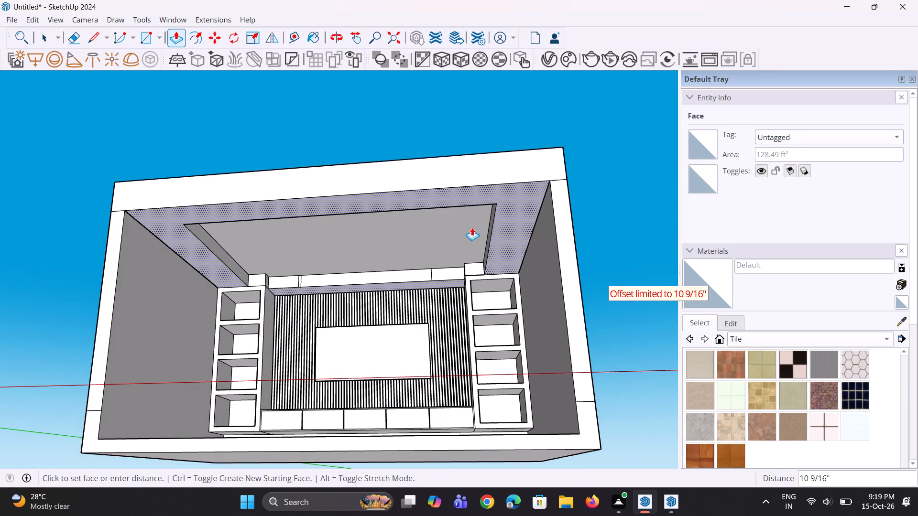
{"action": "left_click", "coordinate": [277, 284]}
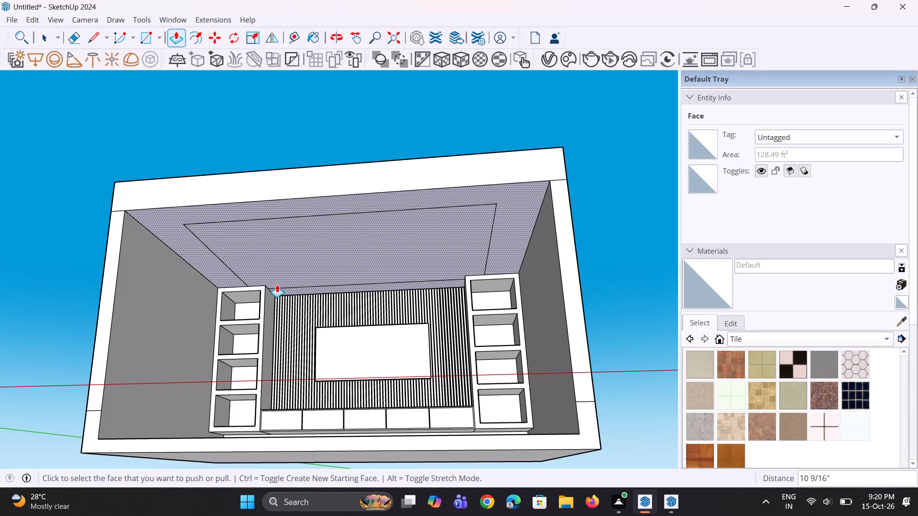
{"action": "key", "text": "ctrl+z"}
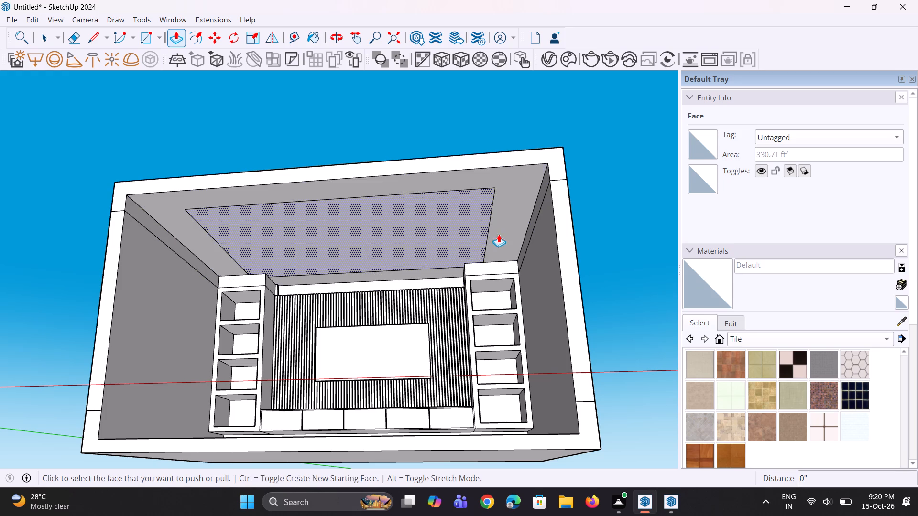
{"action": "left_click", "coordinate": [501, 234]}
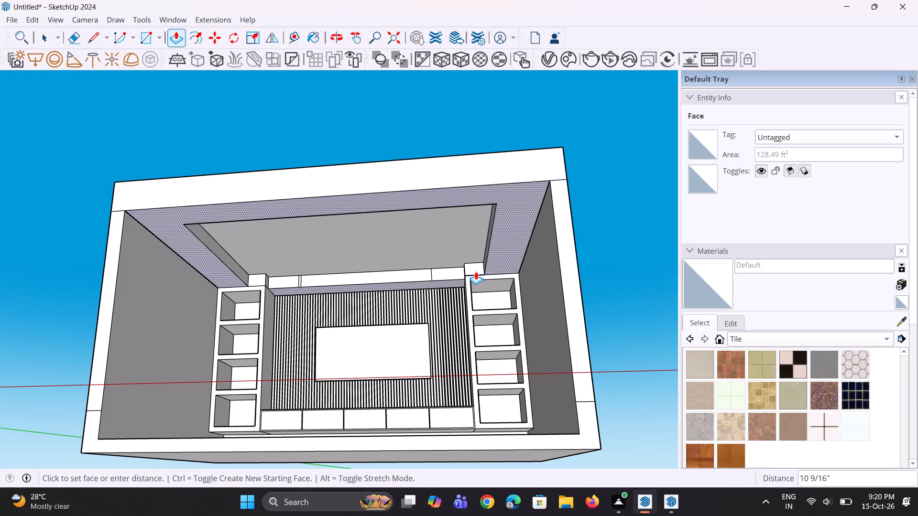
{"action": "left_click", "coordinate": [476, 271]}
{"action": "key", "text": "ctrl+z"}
Push/Pull the ceiling border face downward by about 7 5/8", leaving the central ceiling face recessed.
{"action": "left_click", "coordinate": [514, 241]}
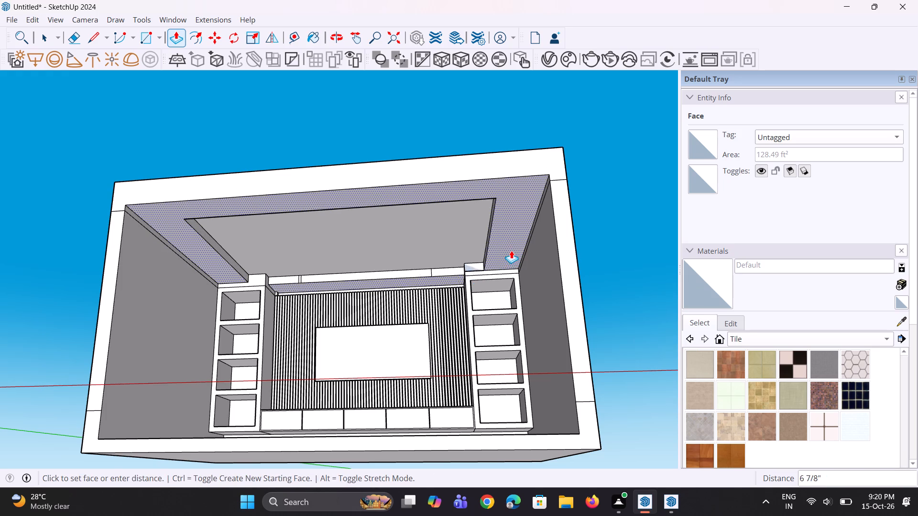
{"action": "left_click", "coordinate": [511, 251]}
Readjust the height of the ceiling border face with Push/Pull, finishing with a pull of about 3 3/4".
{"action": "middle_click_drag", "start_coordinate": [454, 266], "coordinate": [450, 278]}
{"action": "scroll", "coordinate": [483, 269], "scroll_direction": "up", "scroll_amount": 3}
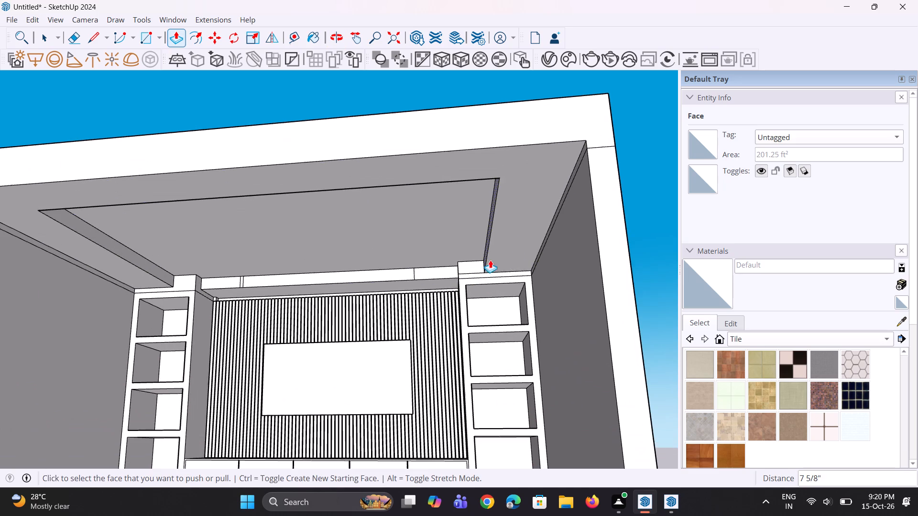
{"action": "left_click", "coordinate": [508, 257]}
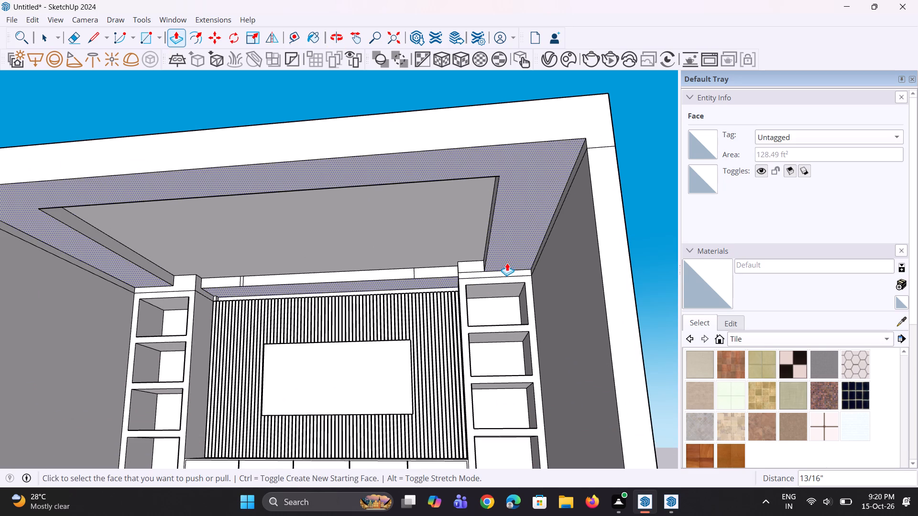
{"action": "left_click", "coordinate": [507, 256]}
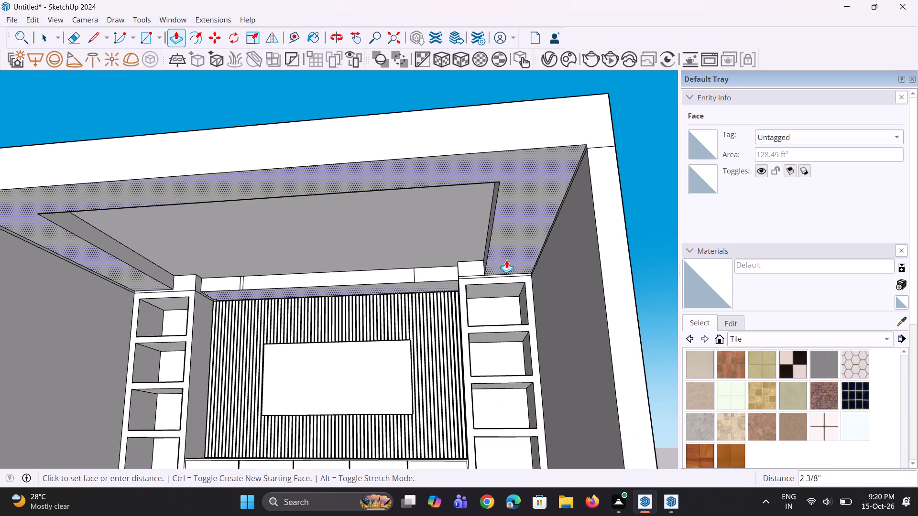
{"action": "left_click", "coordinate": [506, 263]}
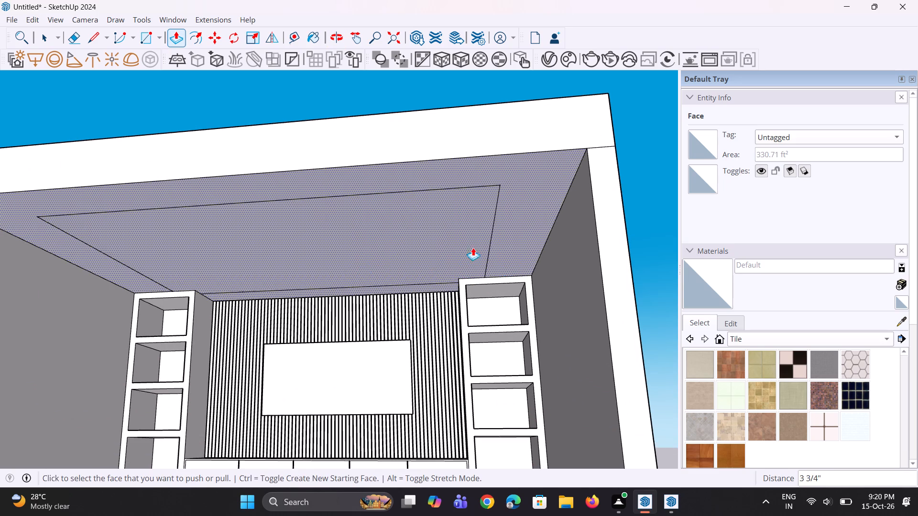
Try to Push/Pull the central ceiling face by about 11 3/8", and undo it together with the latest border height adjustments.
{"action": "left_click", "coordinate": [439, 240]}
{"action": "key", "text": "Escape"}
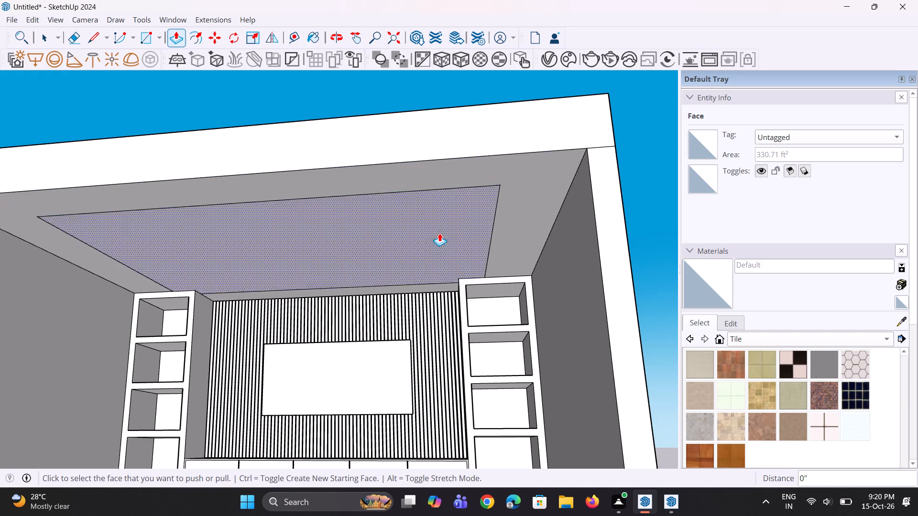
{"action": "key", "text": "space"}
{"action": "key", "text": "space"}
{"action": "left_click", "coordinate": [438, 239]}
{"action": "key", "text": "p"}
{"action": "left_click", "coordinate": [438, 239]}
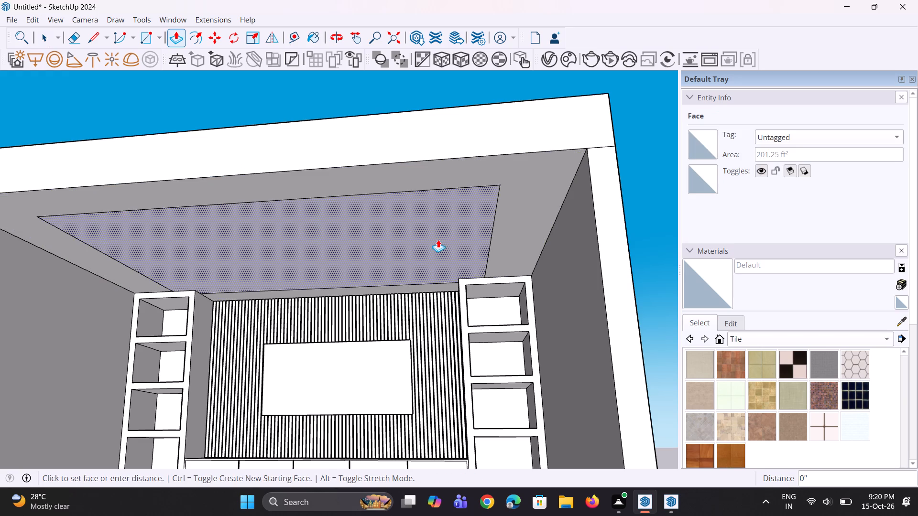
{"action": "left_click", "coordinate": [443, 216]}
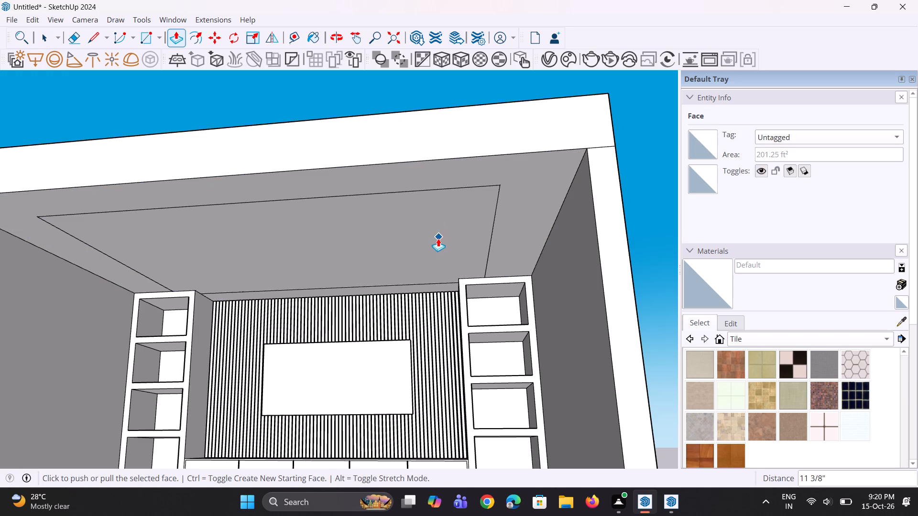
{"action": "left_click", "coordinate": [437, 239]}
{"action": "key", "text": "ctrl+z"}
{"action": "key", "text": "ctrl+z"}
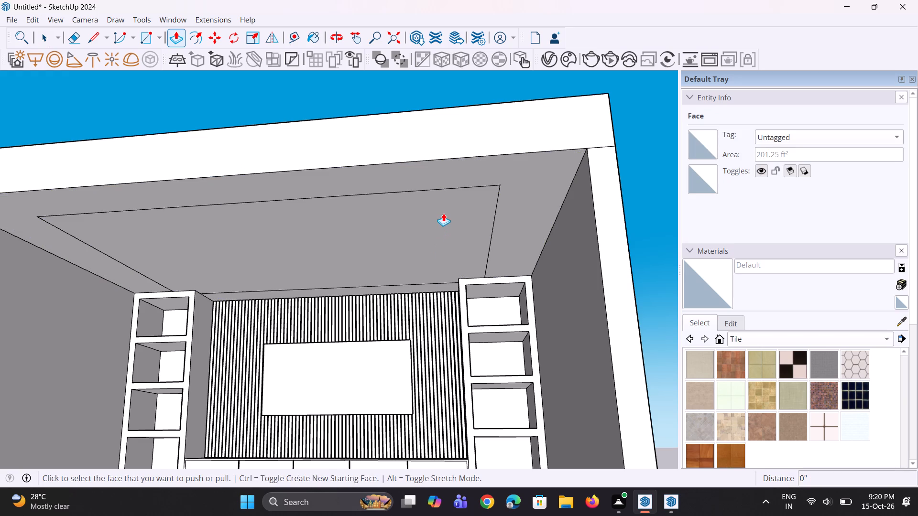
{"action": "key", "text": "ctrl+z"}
Draw a line about 1' 3 3/16" long across the front of the block above the left shelf unit, level with the border's underside.
{"action": "key", "text": "space"}
{"action": "key", "text": "space"}
{"action": "middle_click_drag", "start_coordinate": [327, 240], "coordinate": [334, 253]}
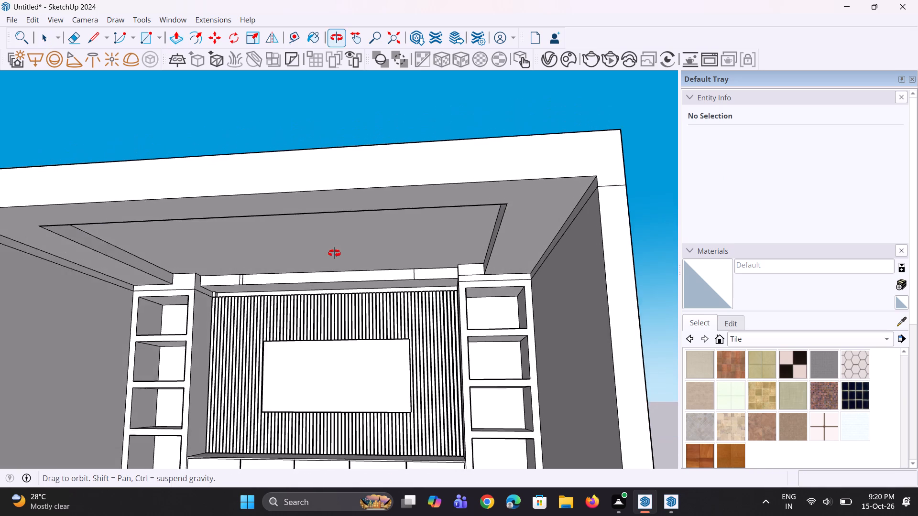
{"action": "middle_click_drag", "start_coordinate": [334, 253], "coordinate": [339, 246]}
{"action": "scroll", "coordinate": [240, 274], "scroll_direction": "up", "scroll_amount": 3}
{"action": "scroll", "coordinate": [150, 276], "scroll_direction": "up", "scroll_amount": 6}
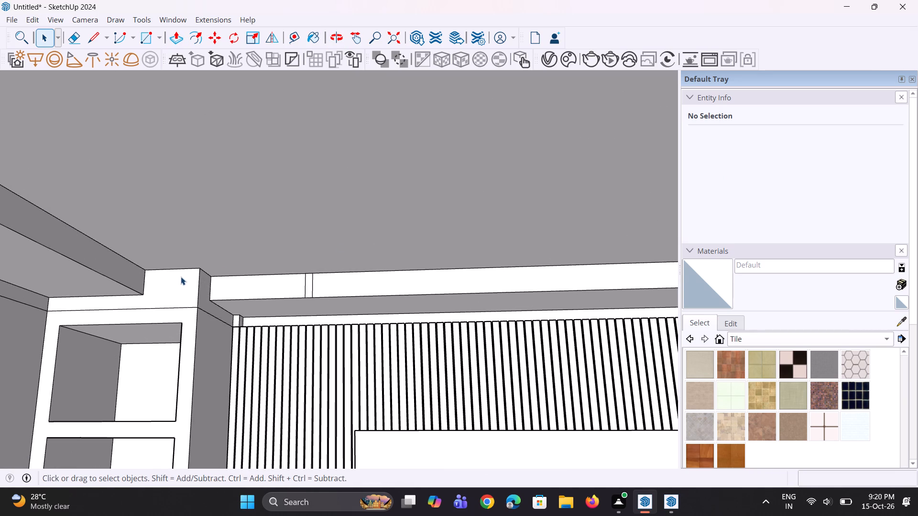
{"action": "key", "text": "p"}
{"action": "left_click", "coordinate": [181, 275]}
{"action": "key", "text": "Escape"}
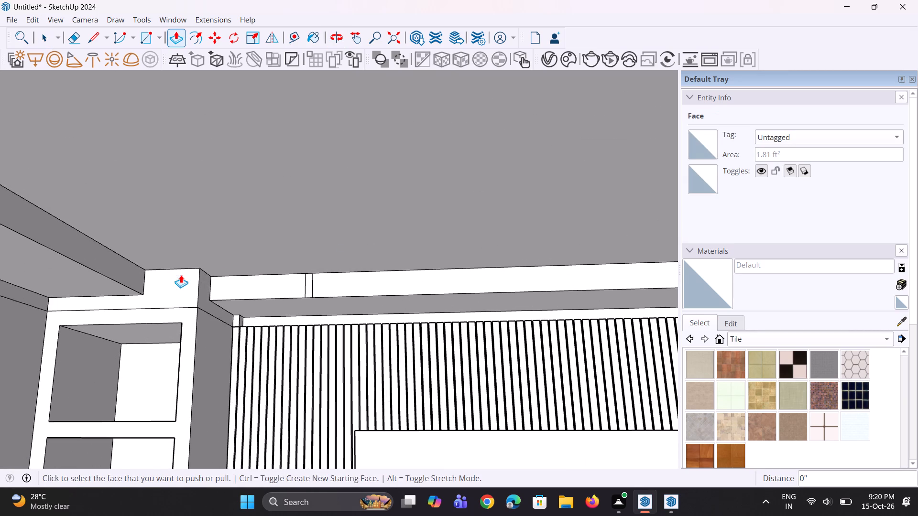
{"action": "key", "text": "l"}
{"action": "scroll", "coordinate": [189, 285], "scroll_direction": "up", "scroll_amount": 2}
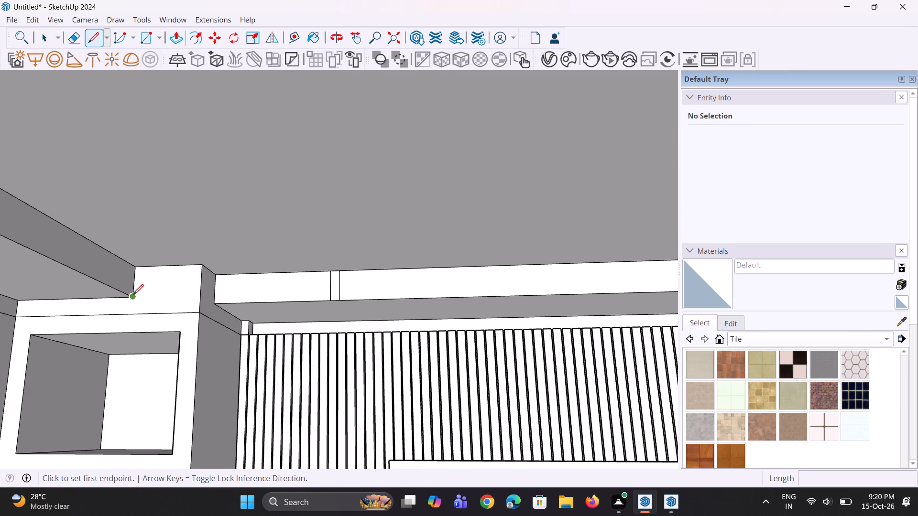
{"action": "left_click", "coordinate": [132, 295]}
{"action": "left_click", "coordinate": [200, 295]}
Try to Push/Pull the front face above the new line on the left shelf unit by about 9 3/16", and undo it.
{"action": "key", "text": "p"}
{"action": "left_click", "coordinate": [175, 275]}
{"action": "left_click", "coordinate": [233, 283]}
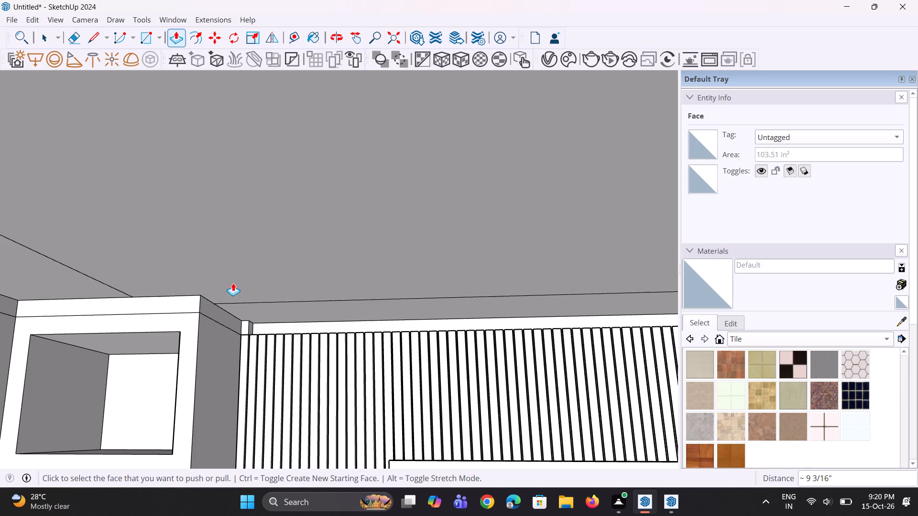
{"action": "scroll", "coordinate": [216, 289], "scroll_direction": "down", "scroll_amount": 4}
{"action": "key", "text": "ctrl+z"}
Push/Pull the inner side face of the block above the left shelf unit by about 1' 3 3/16", flush with the ceiling recess.
{"action": "middle_click_drag", "start_coordinate": [214, 279], "coordinate": [212, 300], "text": "ctrl"}
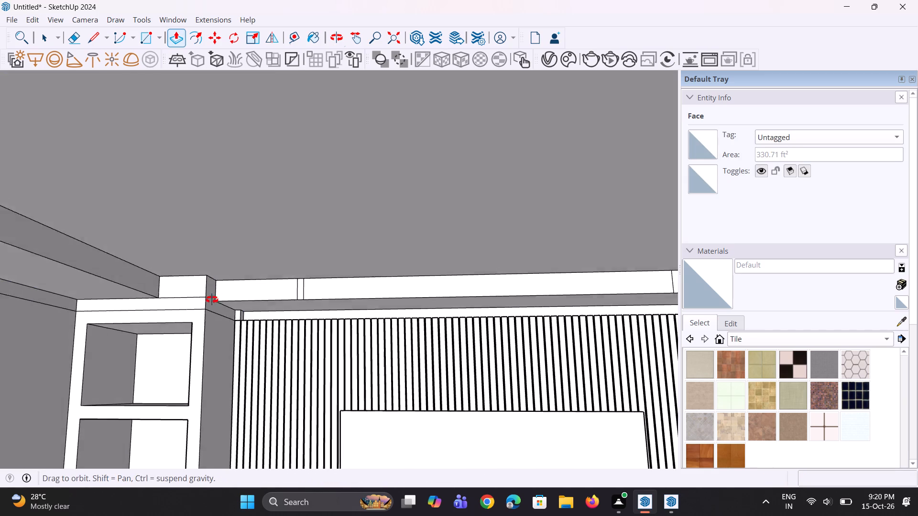
{"action": "middle_click_drag", "start_coordinate": [212, 300], "coordinate": [210, 301], "text": "ctrl"}
{"action": "left_click", "coordinate": [214, 289]}
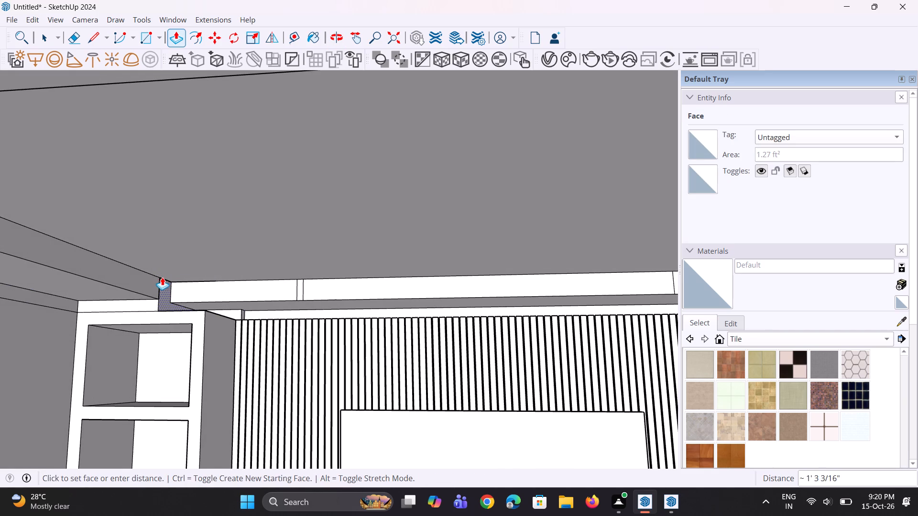
{"action": "left_click", "coordinate": [161, 277]}
{"action": "scroll", "coordinate": [168, 288], "scroll_direction": "down", "scroll_amount": 3}
{"action": "scroll", "coordinate": [156, 300], "scroll_direction": "up", "scroll_amount": 1}
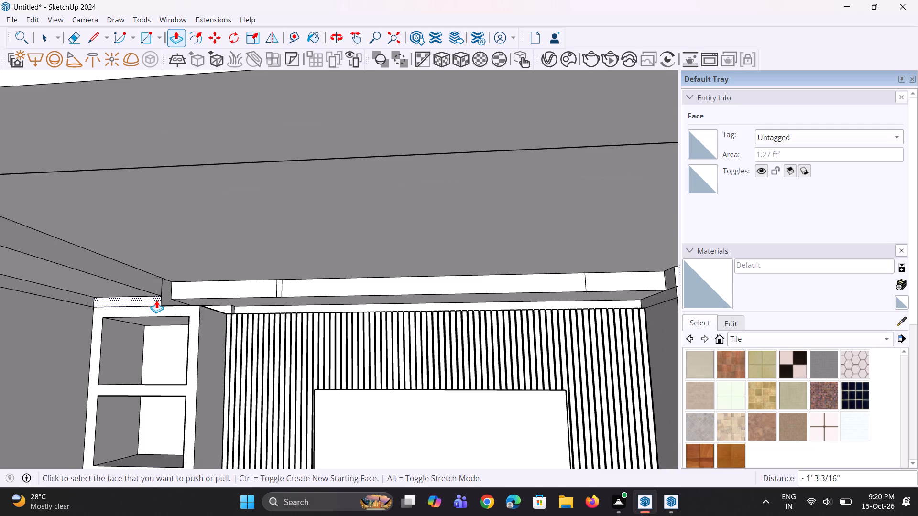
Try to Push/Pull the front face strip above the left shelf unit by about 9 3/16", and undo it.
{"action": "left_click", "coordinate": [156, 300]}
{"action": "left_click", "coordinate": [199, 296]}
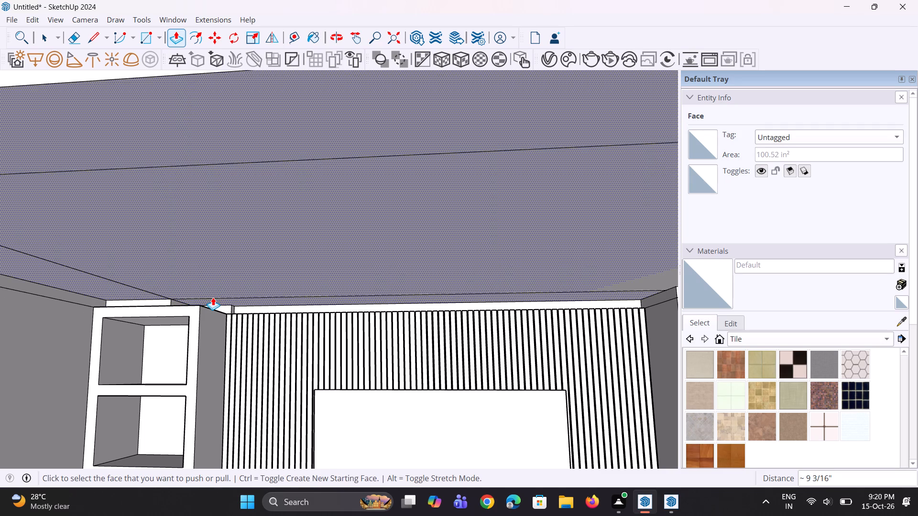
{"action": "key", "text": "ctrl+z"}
Undo the ceiling border, recess and above-shelf block edits, back to the plain ceiling face level with the shelf unit tops.
{"action": "middle_click_drag", "start_coordinate": [215, 294], "coordinate": [187, 312]}
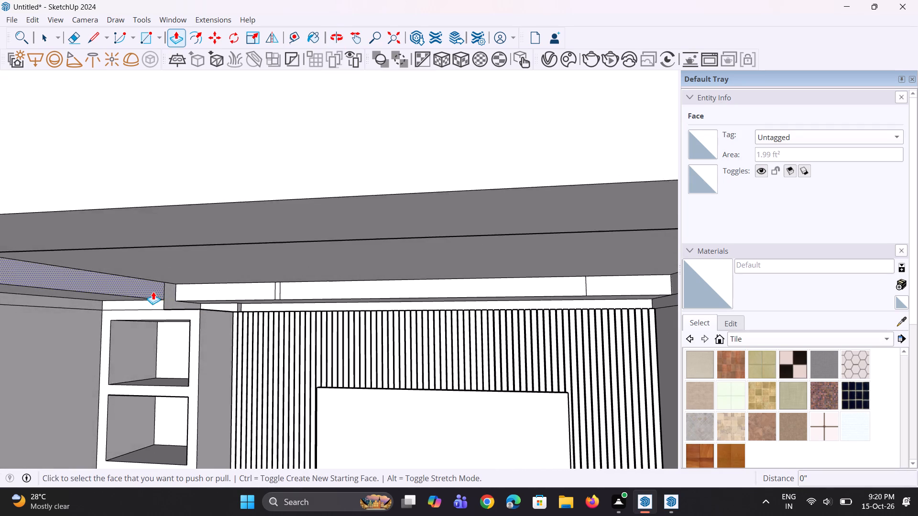
{"action": "scroll", "coordinate": [153, 291], "scroll_direction": "up", "scroll_amount": 6}
{"action": "key", "text": "ctrl+z"}
{"action": "key", "text": "ctrl+z"}
{"action": "key", "text": "ctrl+z"}
{"action": "key", "text": "ctrl+z"}
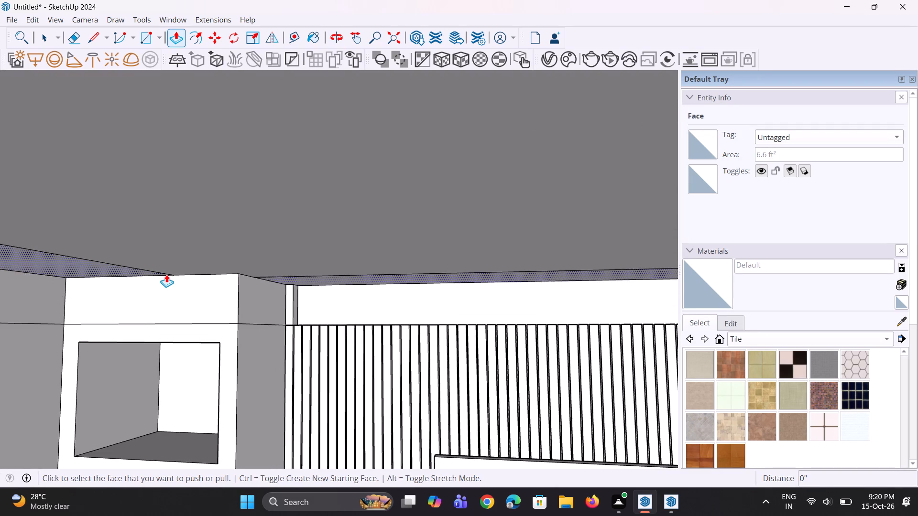
{"action": "key", "text": "ctrl+z"}
{"action": "key", "text": "ctrl+z"}
{"action": "key", "text": "ctrl+z"}
{"action": "key", "text": "ctrl+z"}
{"action": "scroll", "coordinate": [170, 269], "scroll_direction": "down", "scroll_amount": 9}
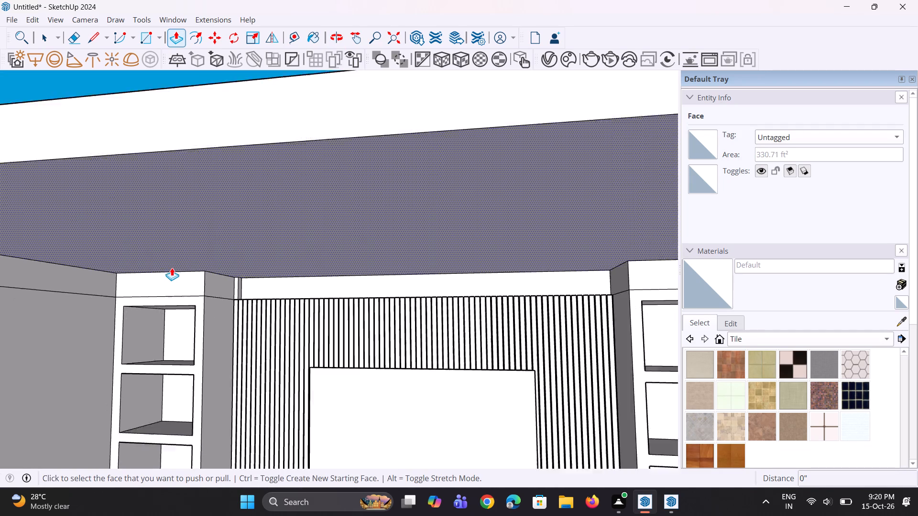
{"action": "scroll", "coordinate": [172, 268], "scroll_direction": "down", "scroll_amount": 8}
{"action": "scroll", "coordinate": [173, 267], "scroll_direction": "up", "scroll_amount": 1}
{"action": "middle_click_drag", "start_coordinate": [173, 267], "coordinate": [264, 246]}
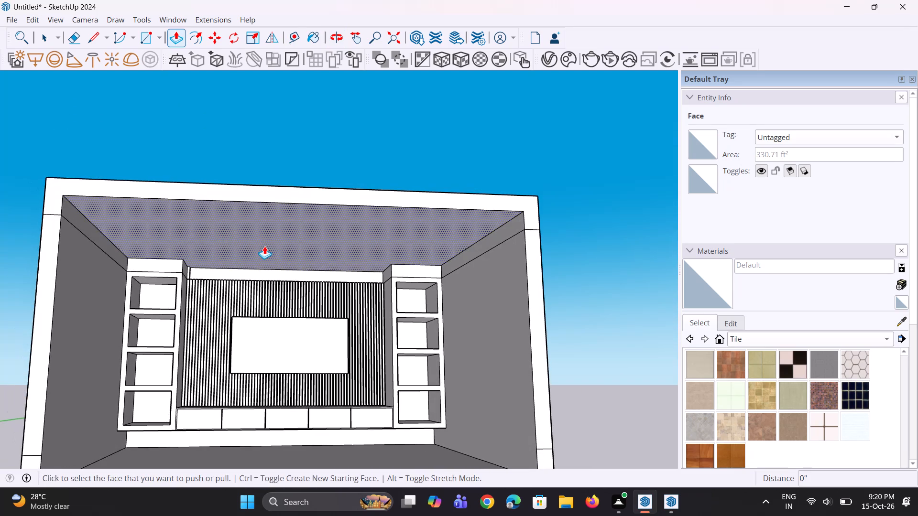
{"action": "key", "text": "ctrl+z"}
Offset the ceiling face's outline inward by about 2' 11 9/16".
{"action": "middle_click_drag", "start_coordinate": [278, 260], "coordinate": [244, 231]}
{"action": "key", "text": "space"}
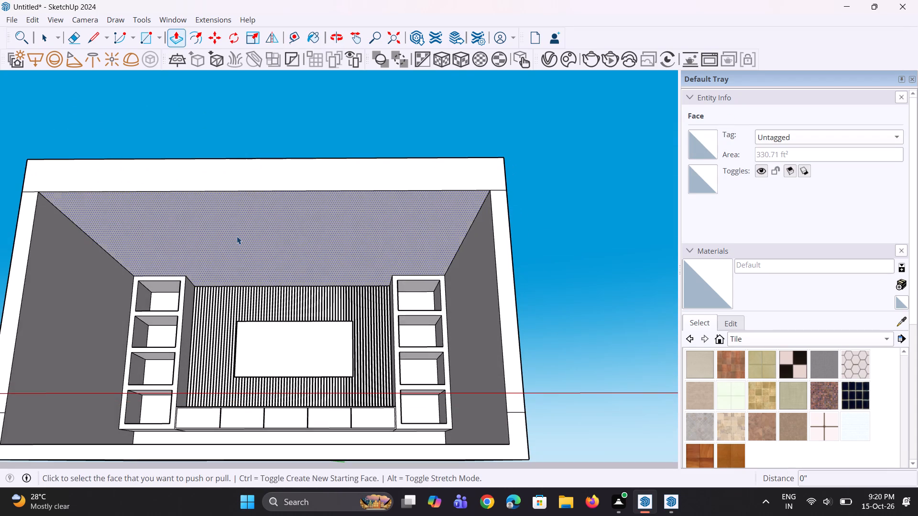
{"action": "left_click", "coordinate": [235, 238]}
{"action": "key", "text": "f"}
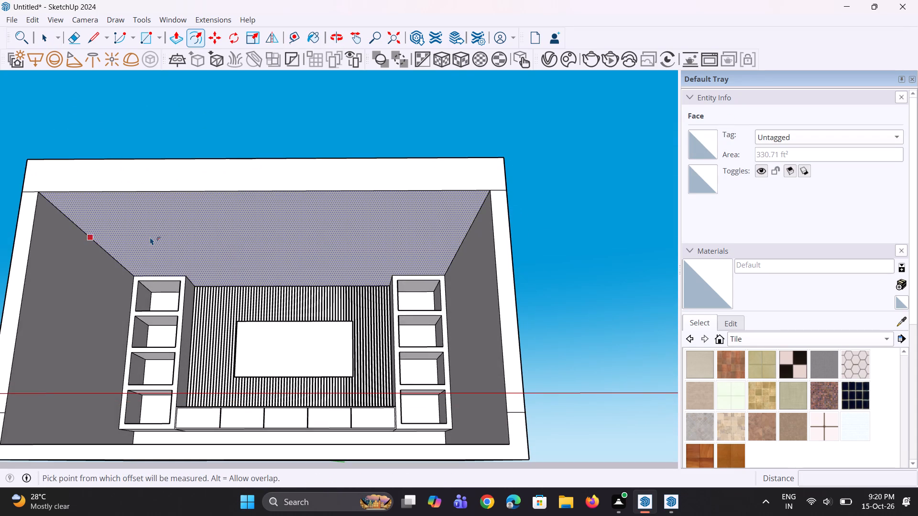
{"action": "left_click", "coordinate": [150, 237]}
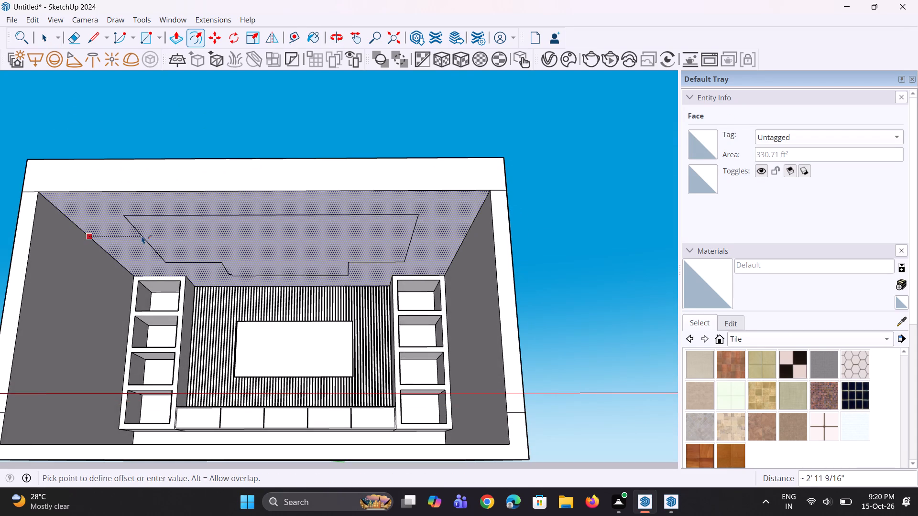
{"action": "left_click", "coordinate": [142, 236]}
Move the short 2" jog edge of the offset outline by 4 1/8", in line with the long edge near the slatted wall.
{"action": "scroll", "coordinate": [204, 272], "scroll_direction": "up", "scroll_amount": 1}
{"action": "middle_click_drag", "start_coordinate": [204, 272], "coordinate": [201, 221]}
{"action": "scroll", "coordinate": [226, 281], "scroll_direction": "up", "scroll_amount": 3}
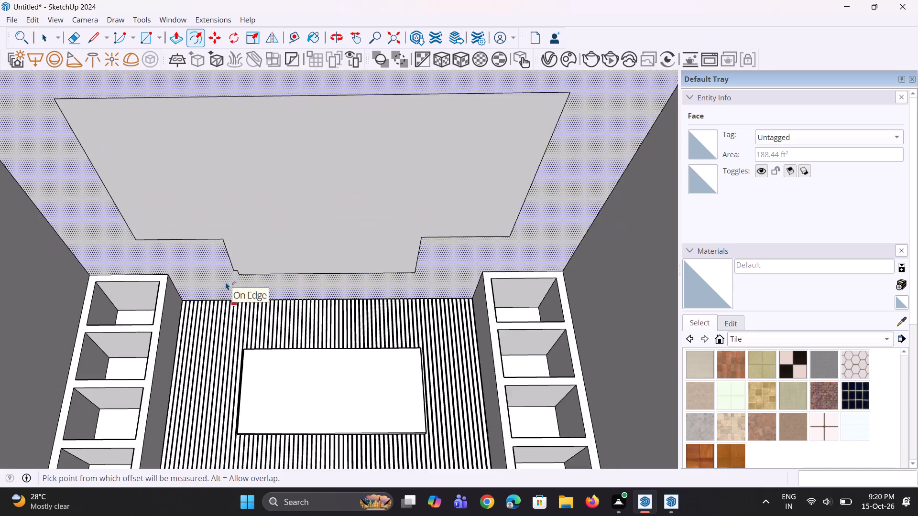
{"action": "scroll", "coordinate": [226, 282], "scroll_direction": "up", "scroll_amount": 3}
{"action": "key", "text": "space"}
{"action": "key", "text": "space"}
{"action": "left_click", "coordinate": [239, 267]}
{"action": "scroll", "coordinate": [239, 267], "scroll_direction": "up", "scroll_amount": 3}
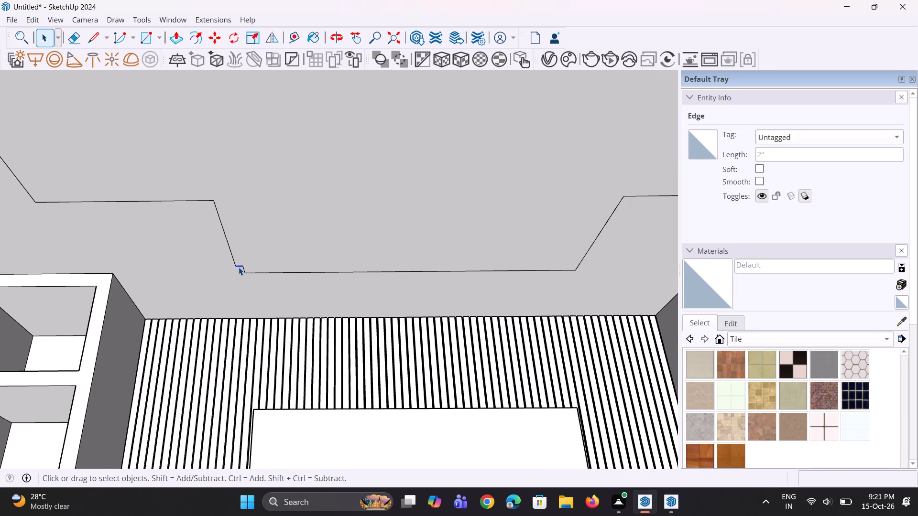
{"action": "key", "text": "m"}
{"action": "left_click", "coordinate": [241, 267]}
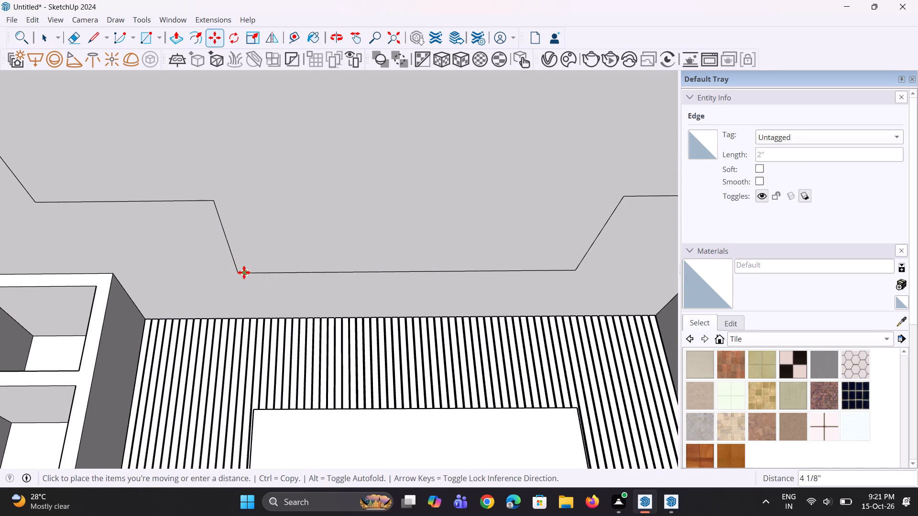
{"action": "left_click", "coordinate": [244, 272]}
Move the offset outline's edge near the left shelf unit 3' toward the slatted wall, in line with the long edge.
{"action": "key", "text": "space"}
{"action": "left_click", "coordinate": [191, 202]}
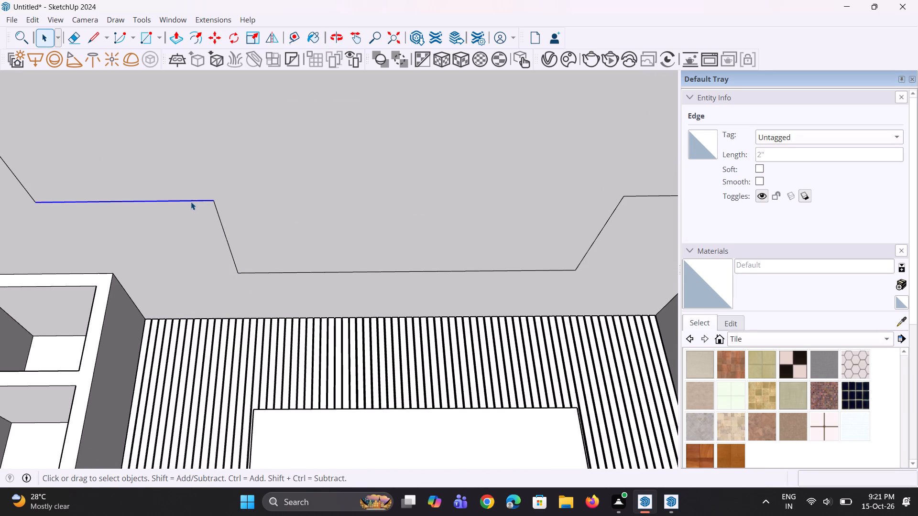
{"action": "key", "text": "m"}
{"action": "left_click", "coordinate": [213, 203]}
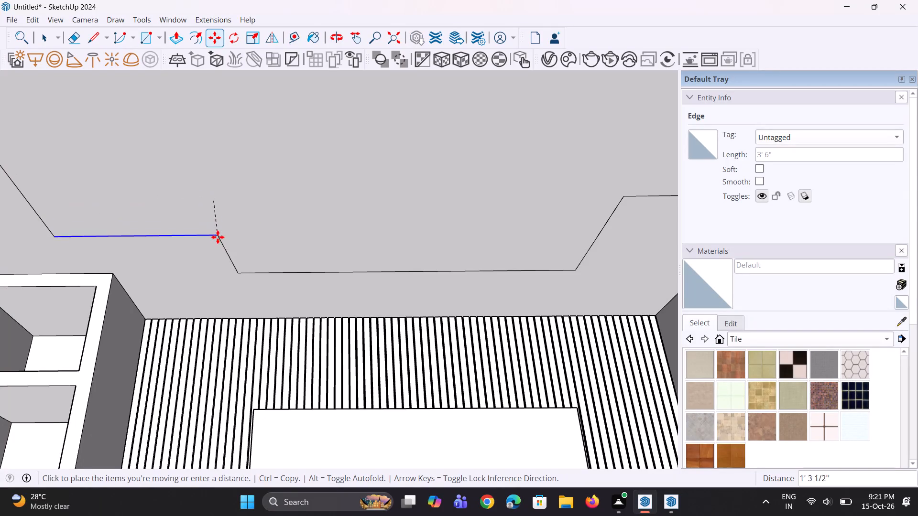
{"action": "left_click", "coordinate": [243, 272]}
{"action": "scroll", "coordinate": [232, 285], "scroll_direction": "down", "scroll_amount": 6}
{"action": "key", "text": "space"}
{"action": "key", "text": "space"}
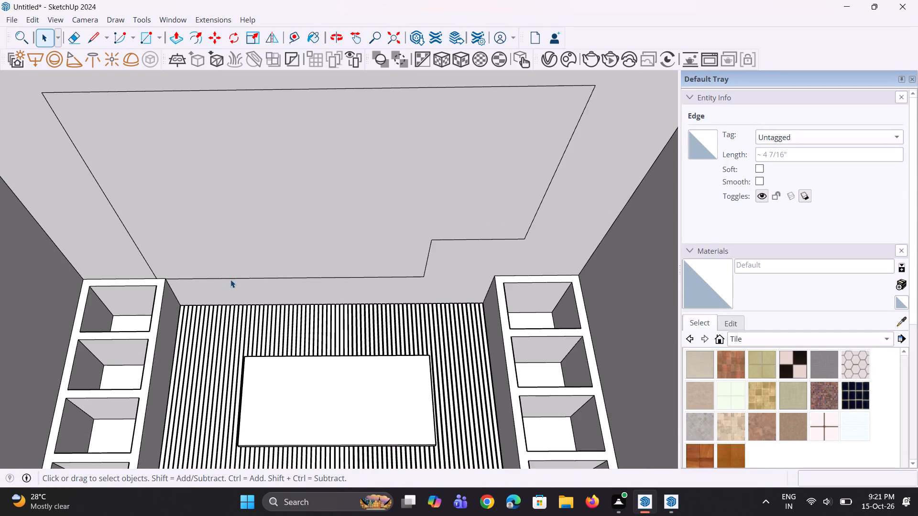
{"action": "scroll", "coordinate": [222, 283], "scroll_direction": "down", "scroll_amount": 5}
{"action": "middle_click_drag", "start_coordinate": [328, 282], "coordinate": [314, 256]}
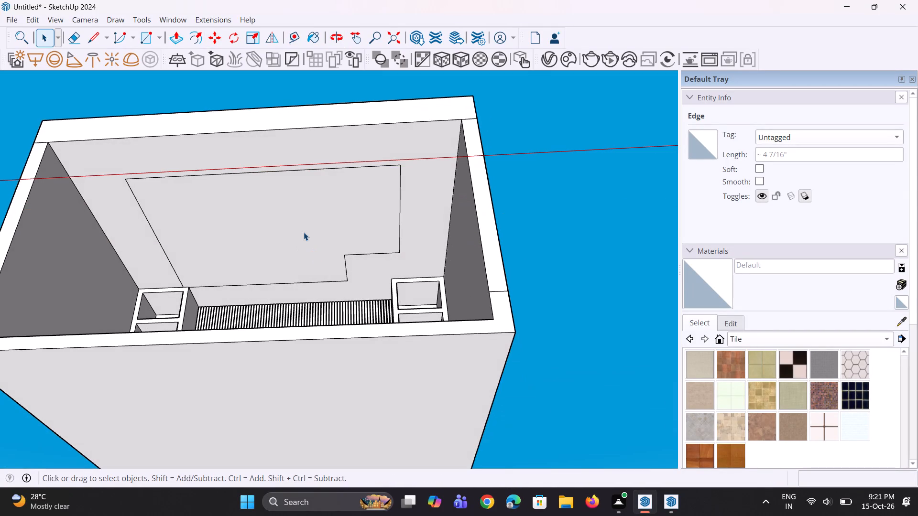
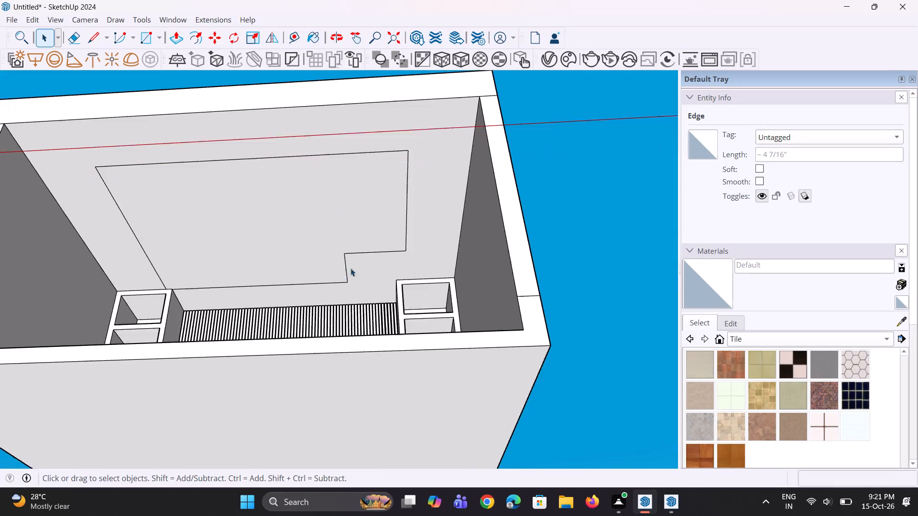
Move the offset outline's 3' 6" edge near the right shelf unit in line with its long edge by the slatted wall.
{"action": "scroll", "coordinate": [350, 268], "scroll_direction": "up", "scroll_amount": 4}
{"action": "left_click", "coordinate": [376, 247]}
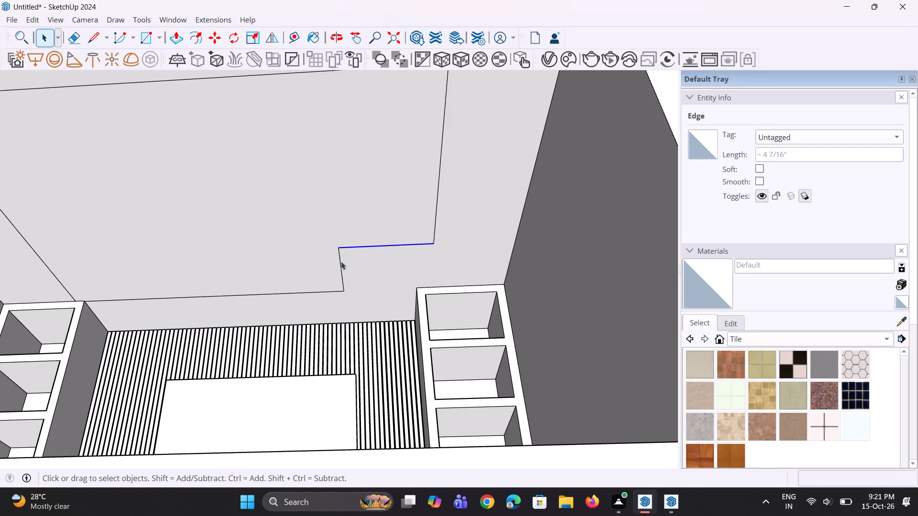
{"action": "scroll", "coordinate": [328, 266], "scroll_direction": "up", "scroll_amount": 2}
{"action": "key", "text": "m"}
{"action": "left_click", "coordinate": [343, 245]}
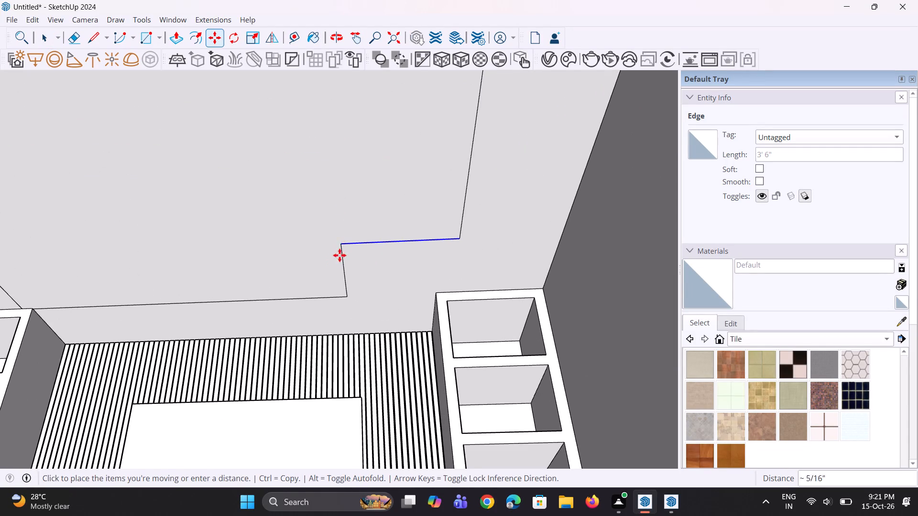
{"action": "left_click", "coordinate": [347, 295]}
{"action": "scroll", "coordinate": [348, 295], "scroll_direction": "down", "scroll_amount": 10}
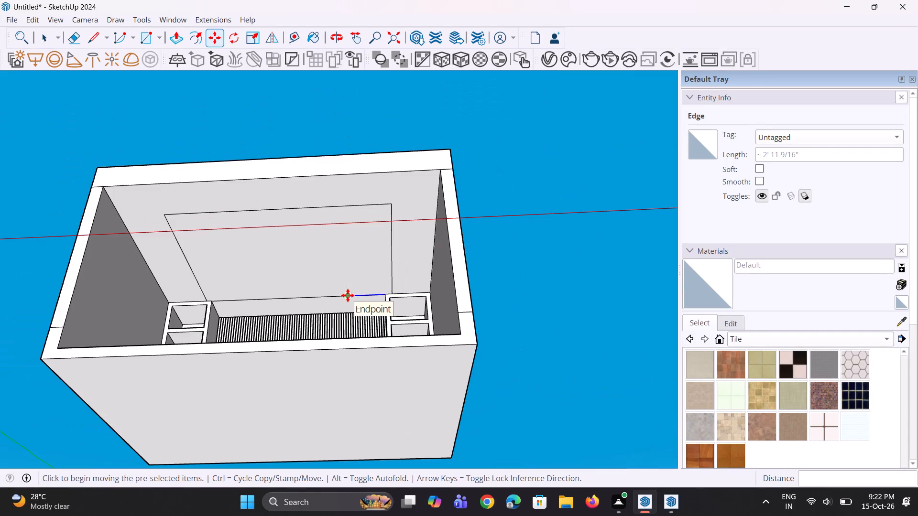
{"action": "key", "text": "space"}
{"action": "key", "text": "space"}
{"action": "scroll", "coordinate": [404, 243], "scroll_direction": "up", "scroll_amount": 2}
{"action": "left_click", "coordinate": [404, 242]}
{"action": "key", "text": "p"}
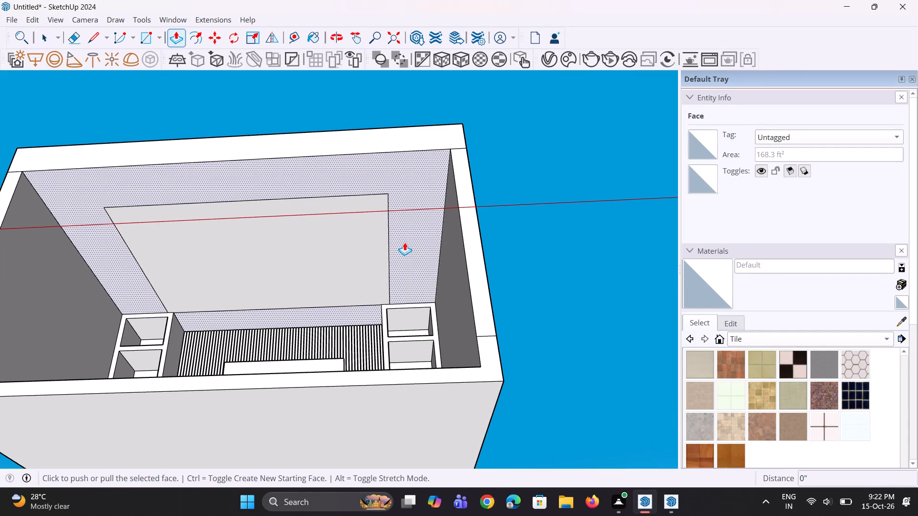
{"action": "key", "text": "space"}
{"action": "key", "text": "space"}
Push the inner ceiling panel up 8 15/16" to recess it within the border.
{"action": "left_click", "coordinate": [310, 266]}
{"action": "key", "text": "p"}
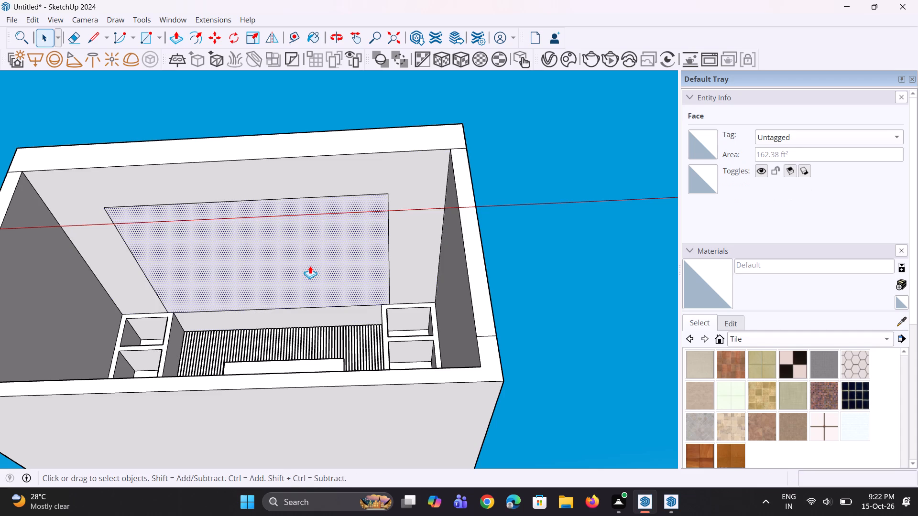
{"action": "left_click", "coordinate": [310, 266]}
{"action": "left_click", "coordinate": [313, 255]}
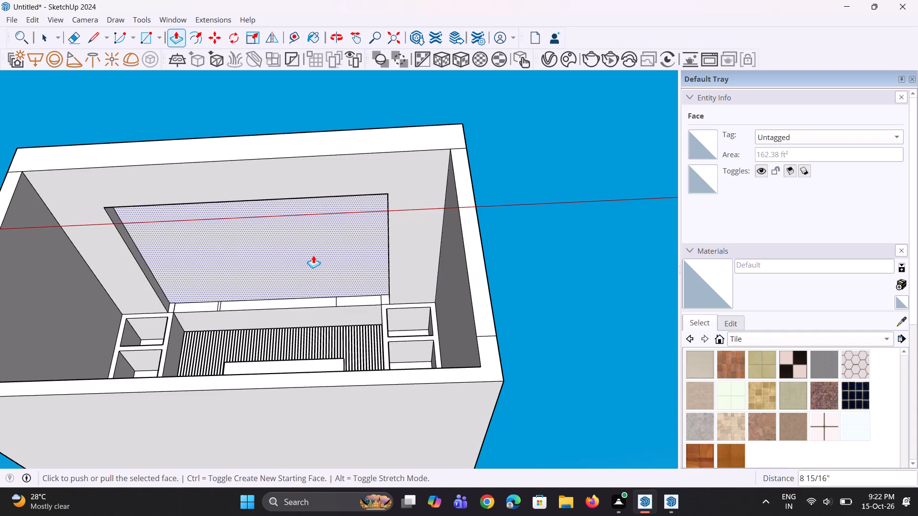
Erase the vertical seam lines between the two end sections of the recess's side face by the slatted wall.
{"action": "middle_click_drag", "start_coordinate": [315, 304], "coordinate": [324, 322]}
{"action": "scroll", "coordinate": [309, 287], "scroll_direction": "up", "scroll_amount": 6}
{"action": "key", "text": "space"}
{"action": "key", "text": "space"}
{"action": "scroll", "coordinate": [321, 304], "scroll_direction": "up", "scroll_amount": 2}
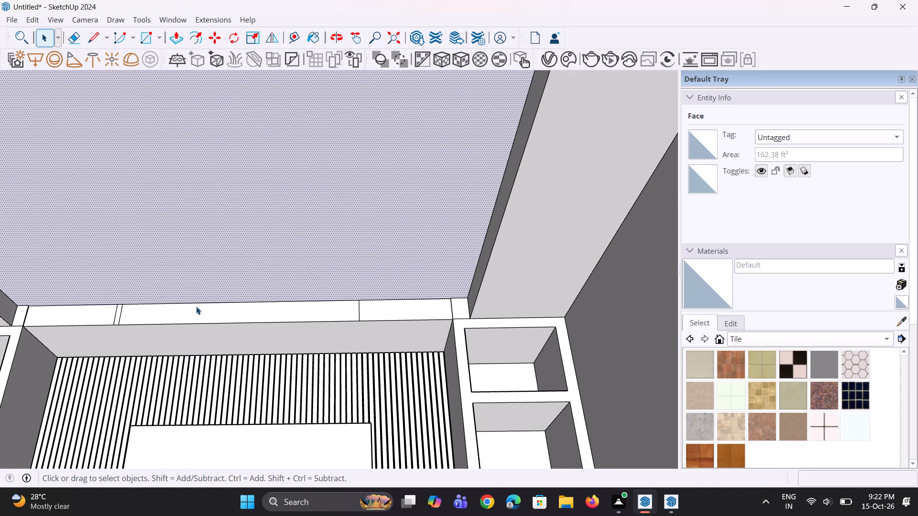
{"action": "key", "text": "e"}
{"action": "scroll", "coordinate": [135, 307], "scroll_direction": "up", "scroll_amount": 3}
{"action": "left_click_drag", "start_coordinate": [113, 314], "coordinate": [138, 323]}
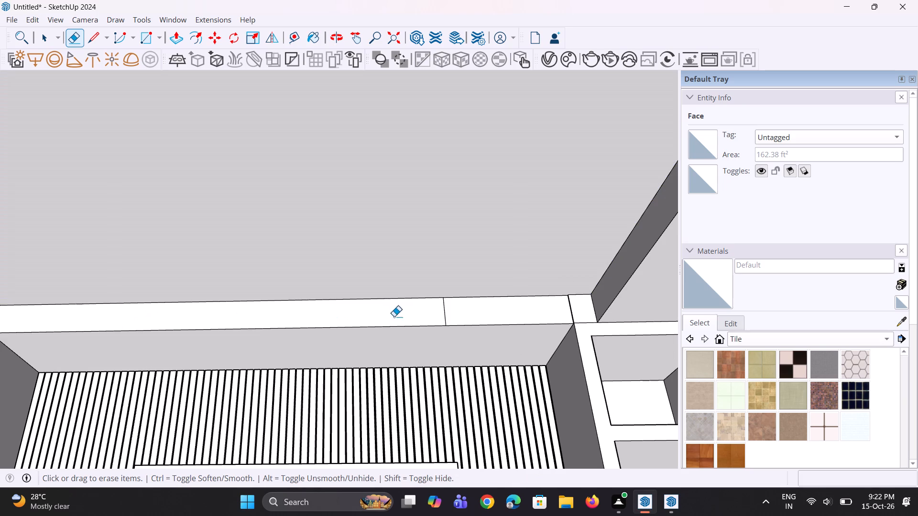
{"action": "left_click_drag", "start_coordinate": [436, 314], "coordinate": [456, 320]}
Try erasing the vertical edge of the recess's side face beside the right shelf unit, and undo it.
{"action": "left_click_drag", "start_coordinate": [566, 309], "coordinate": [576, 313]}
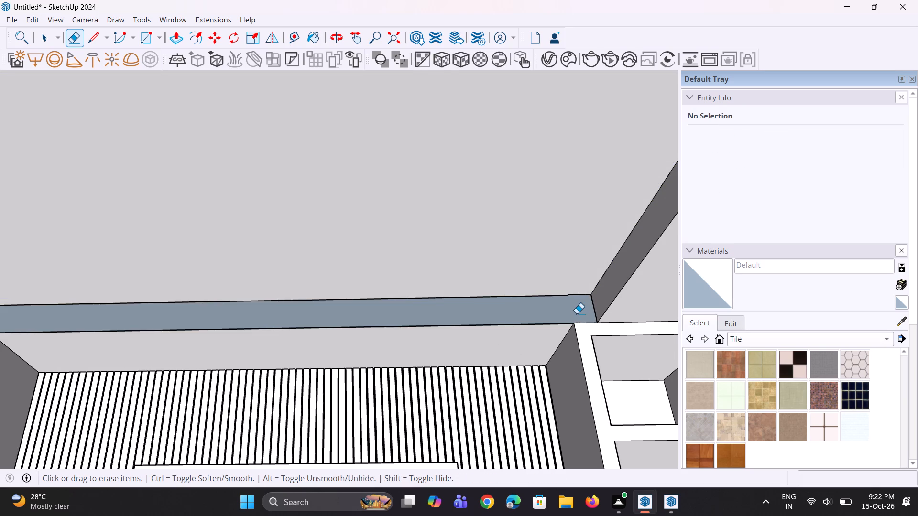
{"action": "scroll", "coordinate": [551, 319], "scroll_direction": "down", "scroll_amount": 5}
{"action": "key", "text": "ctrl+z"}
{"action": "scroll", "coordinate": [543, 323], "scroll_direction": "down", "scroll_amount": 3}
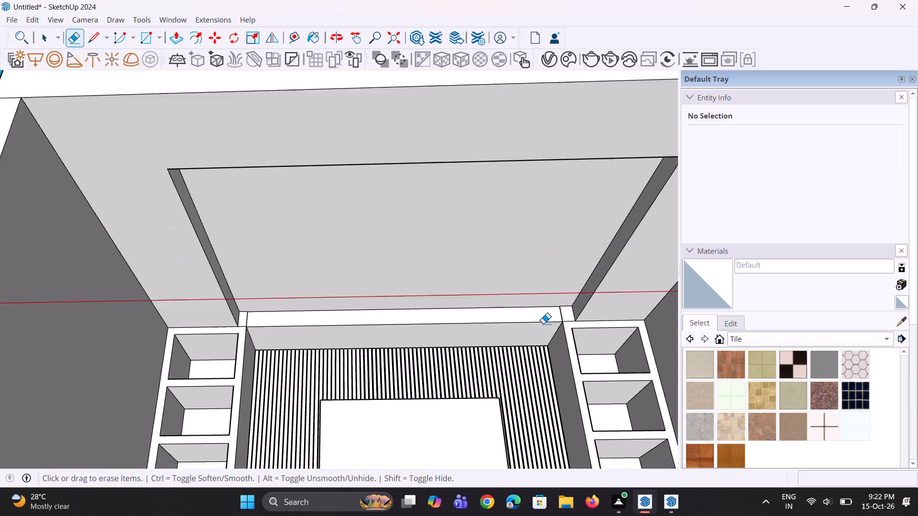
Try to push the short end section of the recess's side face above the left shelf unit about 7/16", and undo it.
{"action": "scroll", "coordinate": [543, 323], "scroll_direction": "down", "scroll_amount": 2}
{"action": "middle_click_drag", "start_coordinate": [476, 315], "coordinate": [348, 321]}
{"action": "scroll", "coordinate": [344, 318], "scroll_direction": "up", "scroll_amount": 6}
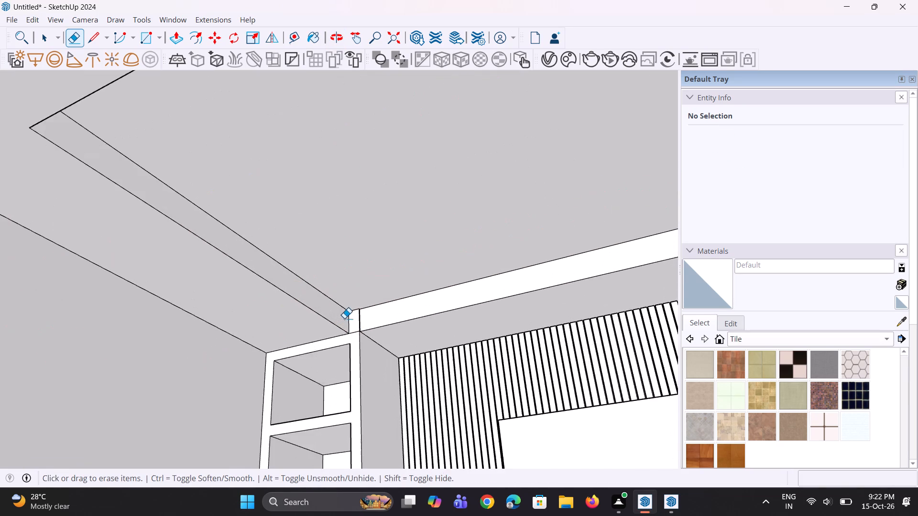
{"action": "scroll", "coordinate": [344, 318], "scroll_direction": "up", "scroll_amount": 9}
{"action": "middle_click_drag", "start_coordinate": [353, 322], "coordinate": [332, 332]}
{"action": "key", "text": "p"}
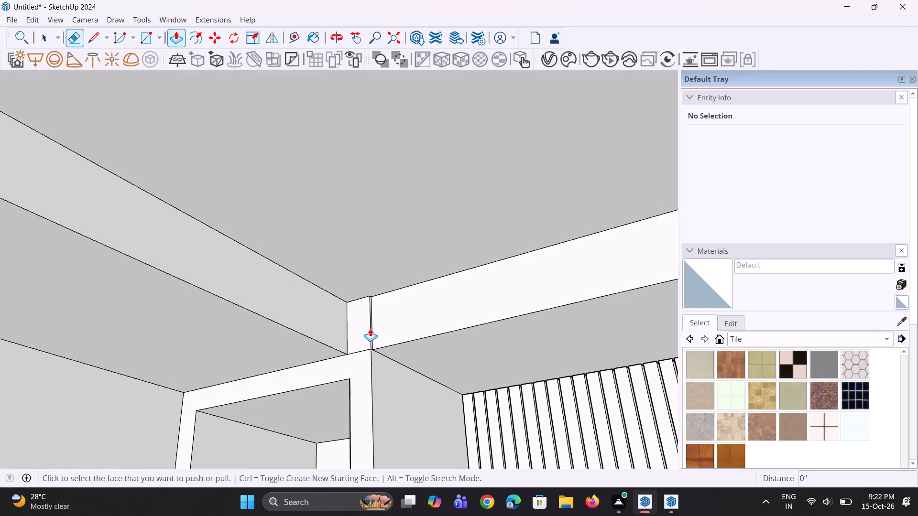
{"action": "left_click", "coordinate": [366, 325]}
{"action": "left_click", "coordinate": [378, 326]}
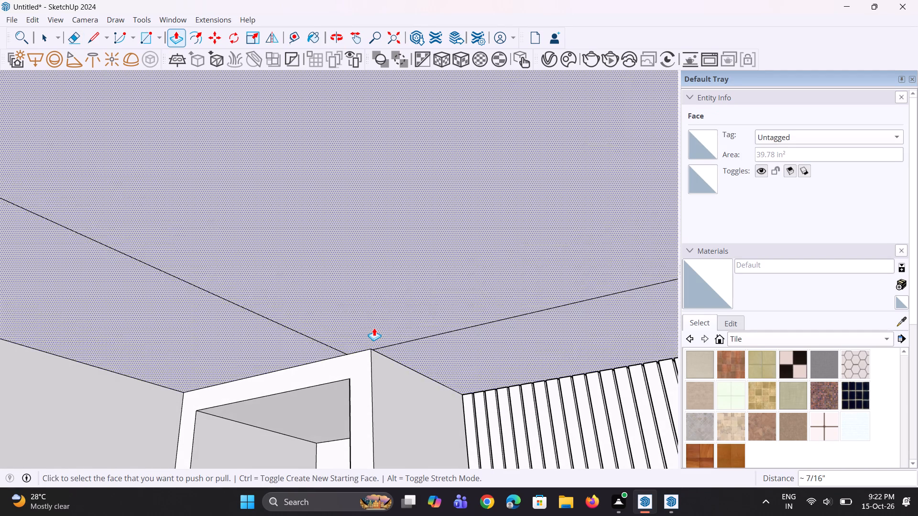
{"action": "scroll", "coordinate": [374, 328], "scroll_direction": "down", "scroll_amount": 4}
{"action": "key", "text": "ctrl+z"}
Push the narrow step face above the left shelf unit toward the recess's corner, absorbing the short end section.
{"action": "scroll", "coordinate": [372, 328], "scroll_direction": "up", "scroll_amount": 10}
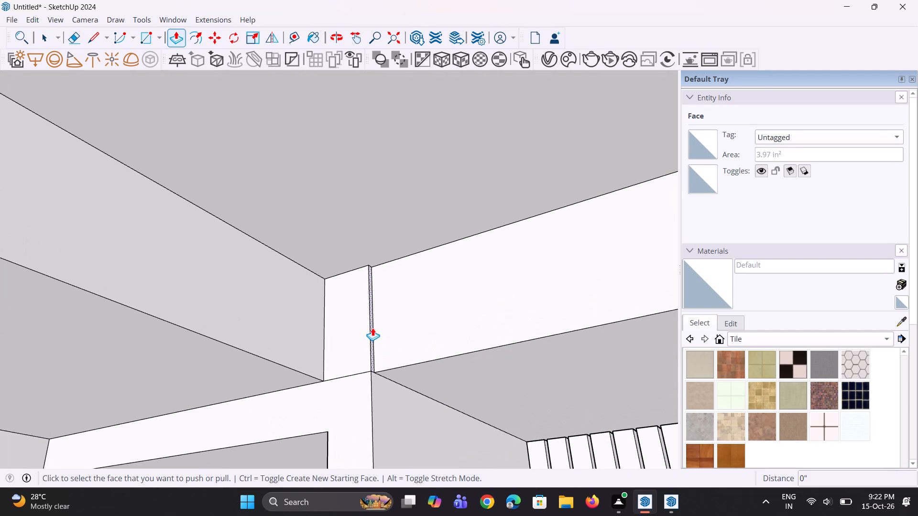
{"action": "left_click", "coordinate": [372, 328]}
{"action": "left_click", "coordinate": [308, 343]}
{"action": "scroll", "coordinate": [308, 343], "scroll_direction": "down", "scroll_amount": 5}
{"action": "scroll", "coordinate": [323, 333], "scroll_direction": "up", "scroll_amount": 1}
{"action": "middle_click_drag", "start_coordinate": [323, 333], "coordinate": [299, 333]}
{"action": "scroll", "coordinate": [301, 332], "scroll_direction": "up", "scroll_amount": 5}
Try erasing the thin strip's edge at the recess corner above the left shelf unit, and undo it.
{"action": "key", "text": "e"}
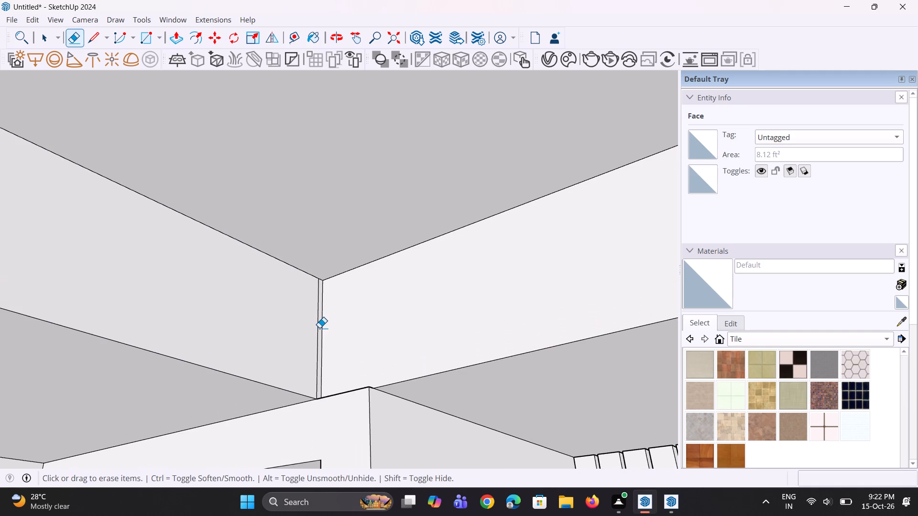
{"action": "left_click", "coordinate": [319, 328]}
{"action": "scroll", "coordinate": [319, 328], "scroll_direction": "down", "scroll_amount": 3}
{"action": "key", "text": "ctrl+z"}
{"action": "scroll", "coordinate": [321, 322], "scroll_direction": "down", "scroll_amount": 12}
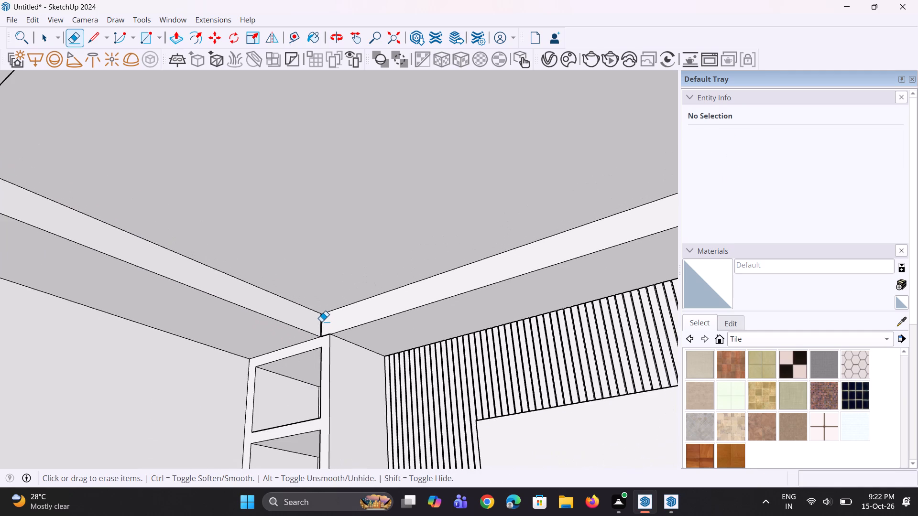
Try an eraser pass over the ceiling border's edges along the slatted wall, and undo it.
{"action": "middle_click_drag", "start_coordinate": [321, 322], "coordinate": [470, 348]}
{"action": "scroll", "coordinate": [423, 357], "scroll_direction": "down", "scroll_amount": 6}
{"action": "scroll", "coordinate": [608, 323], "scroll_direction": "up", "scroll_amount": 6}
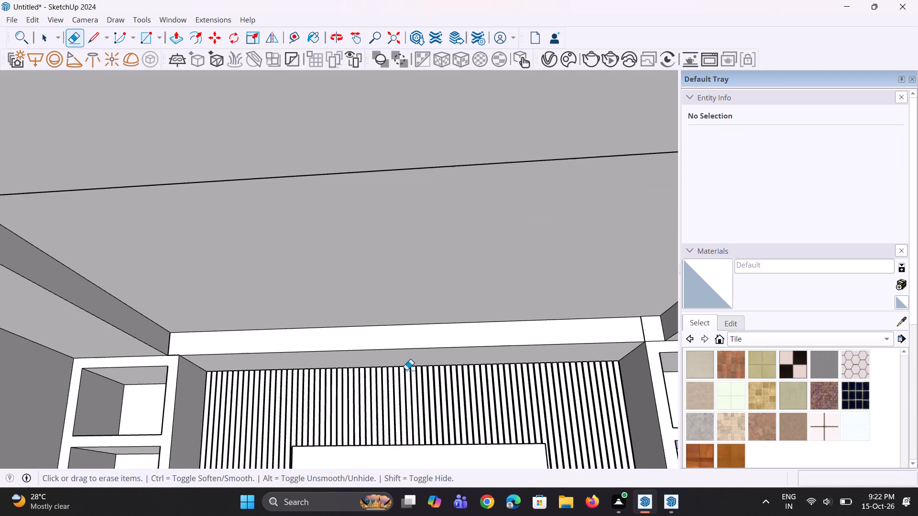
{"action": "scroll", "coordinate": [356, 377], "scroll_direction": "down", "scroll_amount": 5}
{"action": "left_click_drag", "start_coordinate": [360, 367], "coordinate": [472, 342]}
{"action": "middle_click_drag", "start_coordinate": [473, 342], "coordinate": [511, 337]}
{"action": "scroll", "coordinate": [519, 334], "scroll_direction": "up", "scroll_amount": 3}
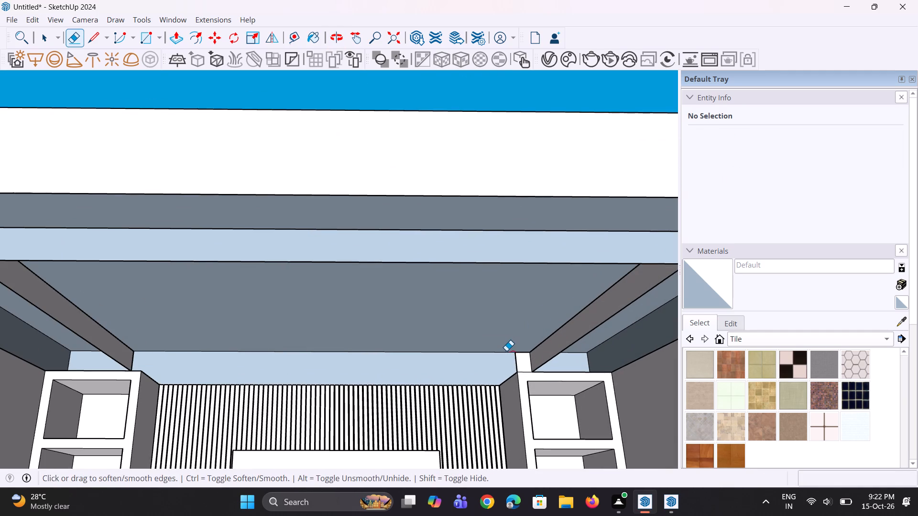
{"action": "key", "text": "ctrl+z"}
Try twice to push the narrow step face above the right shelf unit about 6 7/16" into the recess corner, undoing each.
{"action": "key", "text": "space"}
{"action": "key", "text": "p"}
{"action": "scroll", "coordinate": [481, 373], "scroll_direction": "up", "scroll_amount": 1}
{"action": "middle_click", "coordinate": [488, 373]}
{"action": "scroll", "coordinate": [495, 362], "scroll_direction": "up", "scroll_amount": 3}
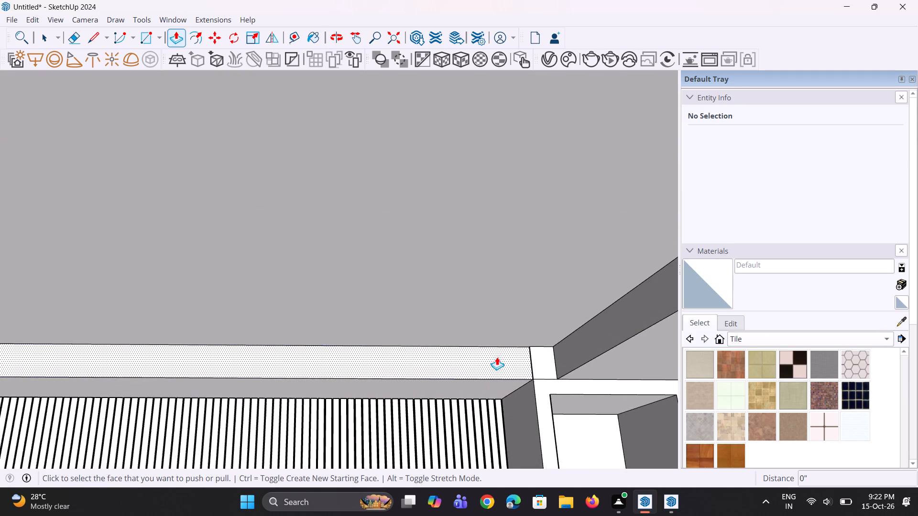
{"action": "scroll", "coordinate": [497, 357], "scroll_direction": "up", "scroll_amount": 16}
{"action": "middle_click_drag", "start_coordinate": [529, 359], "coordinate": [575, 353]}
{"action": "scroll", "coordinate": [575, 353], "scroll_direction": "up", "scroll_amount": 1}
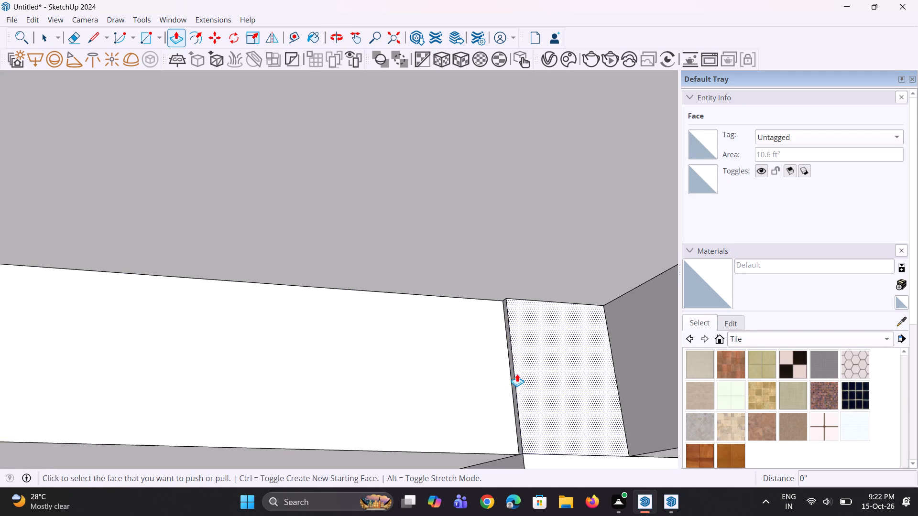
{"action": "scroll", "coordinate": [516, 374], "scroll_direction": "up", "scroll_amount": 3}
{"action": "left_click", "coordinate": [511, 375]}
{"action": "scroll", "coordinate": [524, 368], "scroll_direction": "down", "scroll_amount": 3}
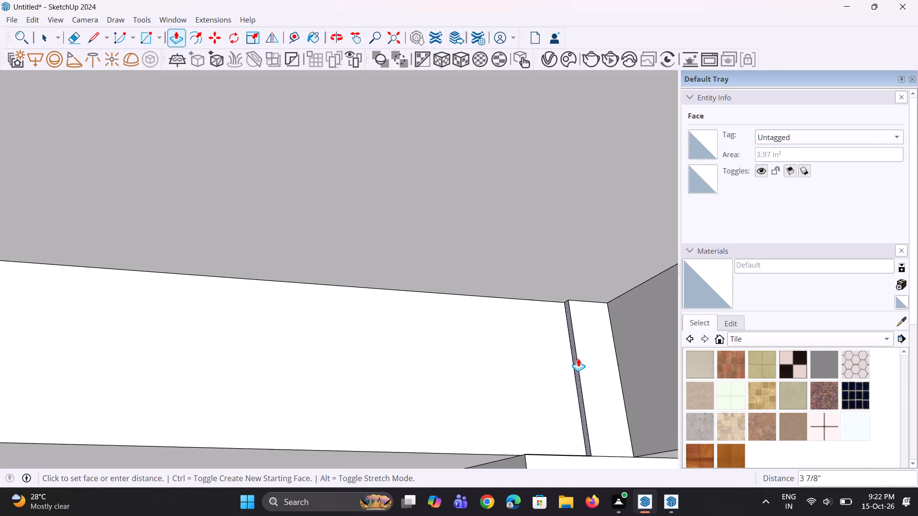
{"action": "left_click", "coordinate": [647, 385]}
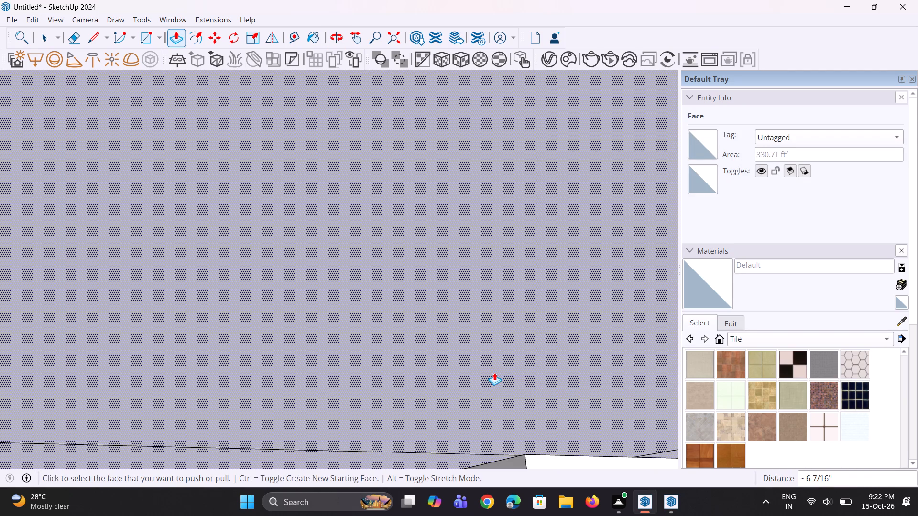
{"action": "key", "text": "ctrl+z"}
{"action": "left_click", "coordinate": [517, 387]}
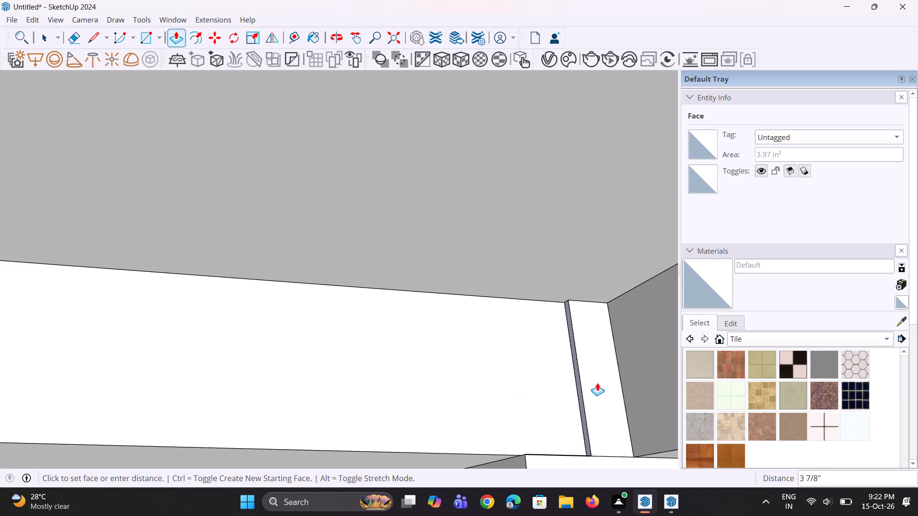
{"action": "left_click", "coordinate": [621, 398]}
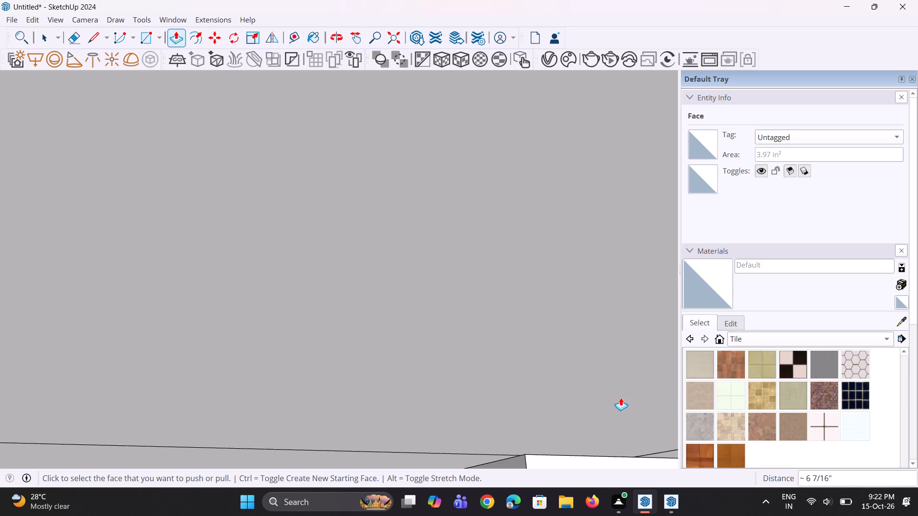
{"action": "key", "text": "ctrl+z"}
Push the narrow step face above the right shelf unit 3 13/16" and another 2 3/8" toward the recess's corner.
{"action": "left_click", "coordinate": [518, 409]}
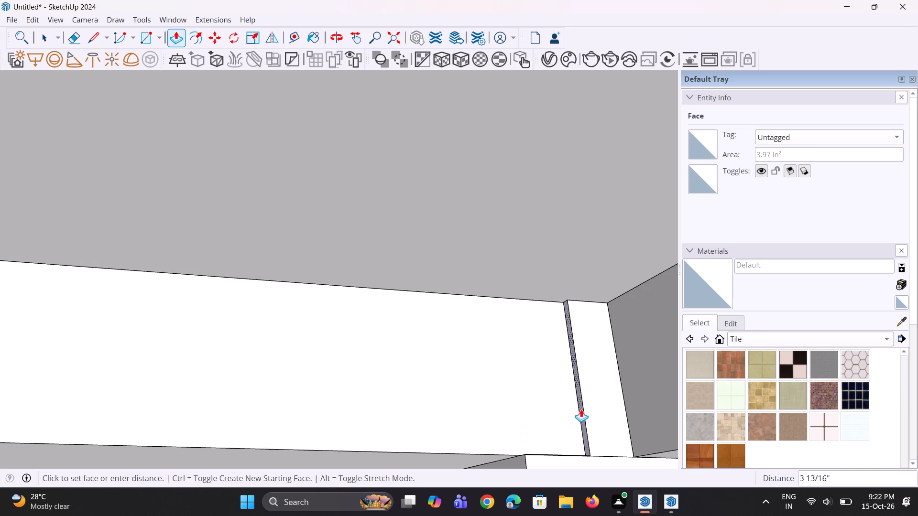
{"action": "left_click", "coordinate": [581, 409]}
{"action": "scroll", "coordinate": [581, 409], "scroll_direction": "up", "scroll_amount": 2}
{"action": "left_click", "coordinate": [582, 409]}
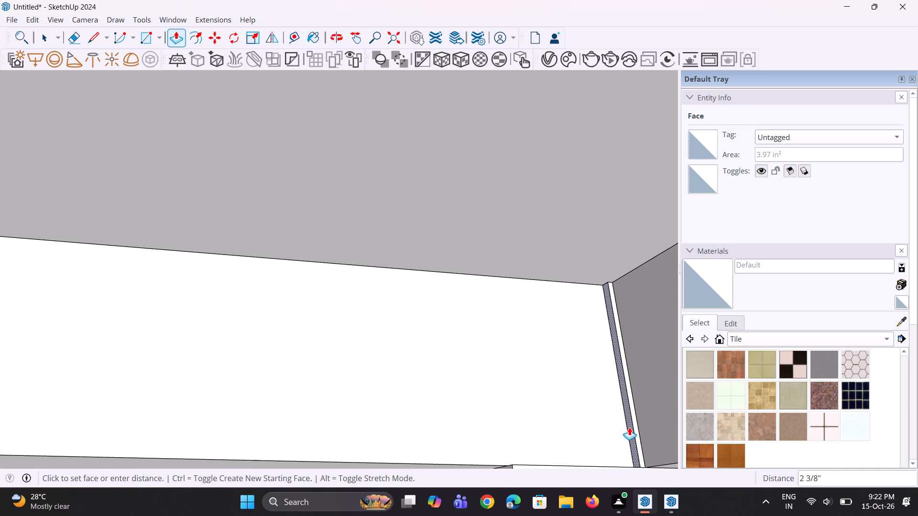
{"action": "left_click", "coordinate": [629, 427]}
{"action": "scroll", "coordinate": [604, 403], "scroll_direction": "down", "scroll_amount": 9}
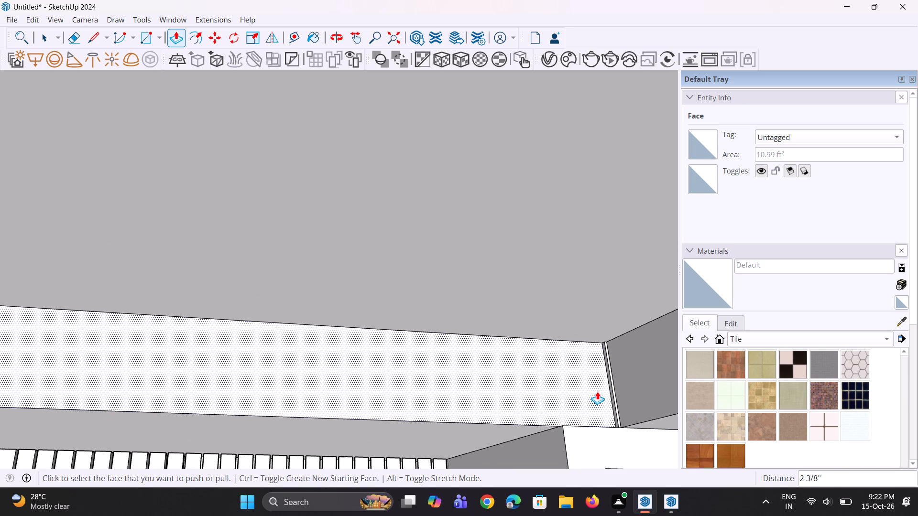
{"action": "scroll", "coordinate": [615, 379], "scroll_direction": "down", "scroll_amount": 5}
{"action": "scroll", "coordinate": [528, 379], "scroll_direction": "down", "scroll_amount": 17}
{"action": "middle_click_drag", "start_coordinate": [460, 361], "coordinate": [394, 344]}
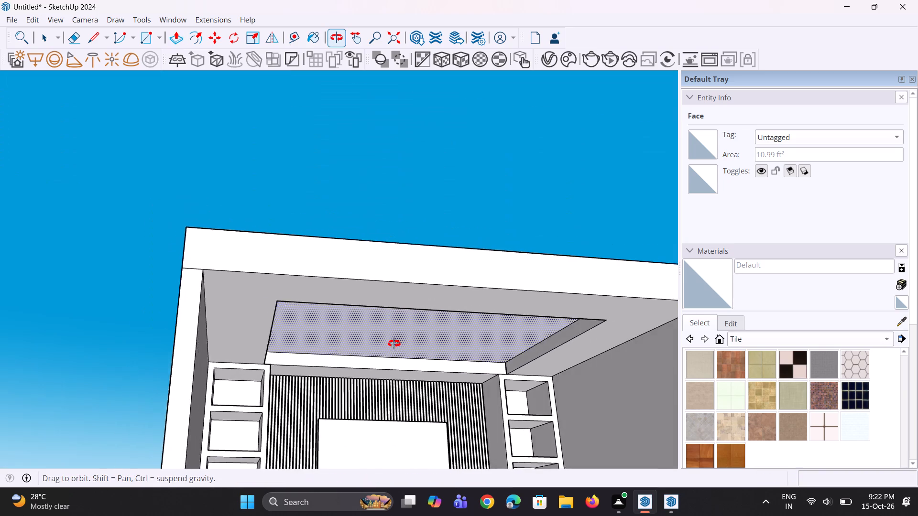
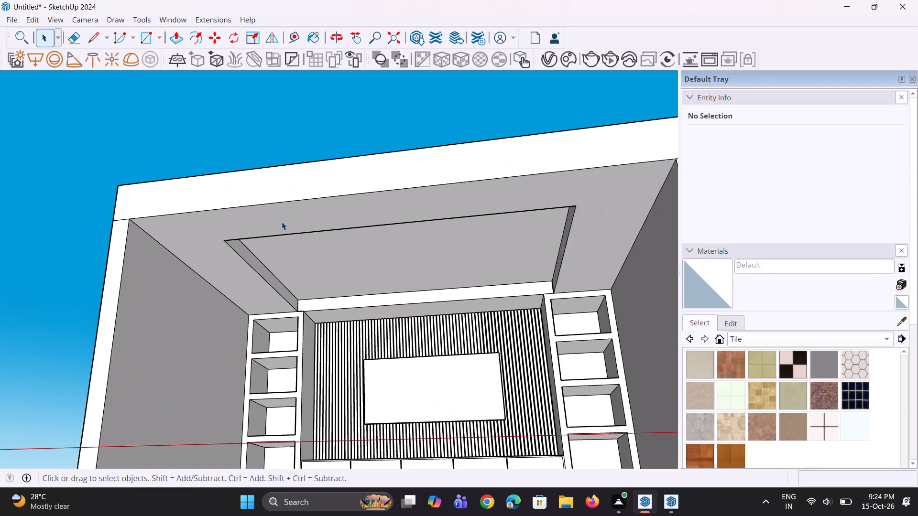
Draw a vertical line on the left wall from the shelf unit's top front corner down to the floor edge.
{"action": "scroll", "coordinate": [282, 222], "scroll_direction": "up", "scroll_amount": 1}
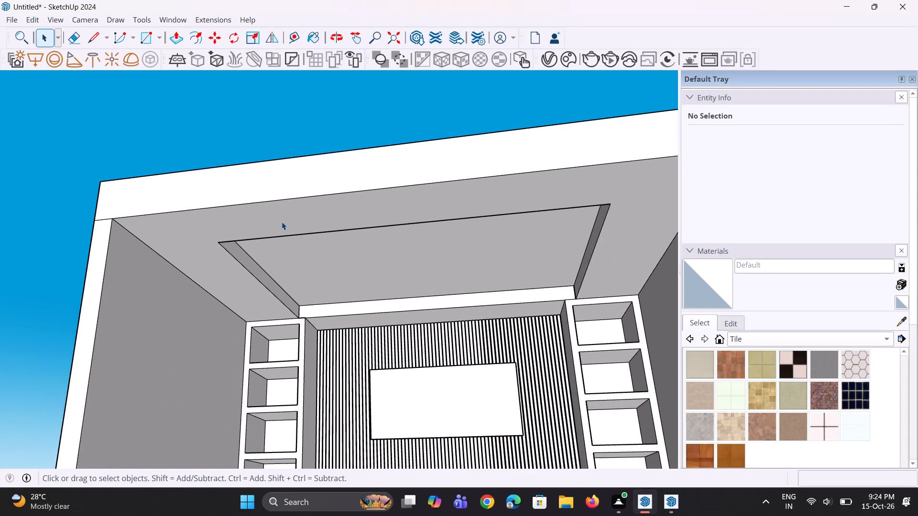
{"action": "scroll", "coordinate": [281, 220], "scroll_direction": "down", "scroll_amount": 4}
{"action": "middle_click_drag", "start_coordinate": [260, 243], "coordinate": [217, 311]}
{"action": "left_click", "coordinate": [207, 352]}
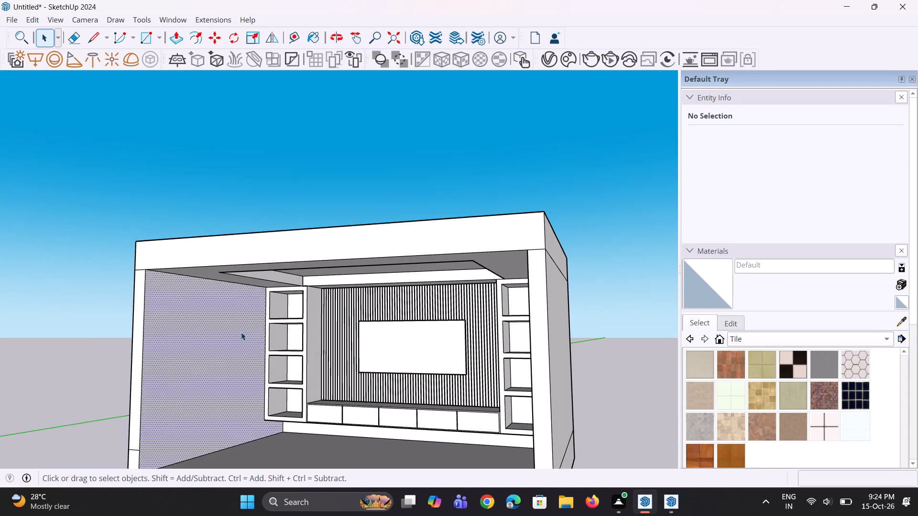
{"action": "scroll", "coordinate": [254, 323], "scroll_direction": "down", "scroll_amount": 4}
{"action": "scroll", "coordinate": [266, 374], "scroll_direction": "up", "scroll_amount": 1}
{"action": "middle_click_drag", "start_coordinate": [265, 375], "coordinate": [262, 367]}
{"action": "scroll", "coordinate": [261, 378], "scroll_direction": "up", "scroll_amount": 4}
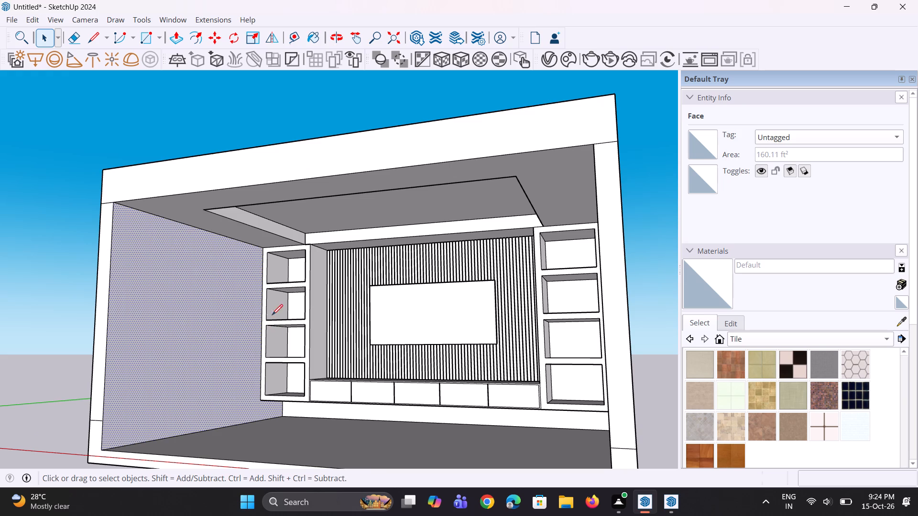
{"action": "key", "text": "l"}
{"action": "left_click", "coordinate": [264, 249]}
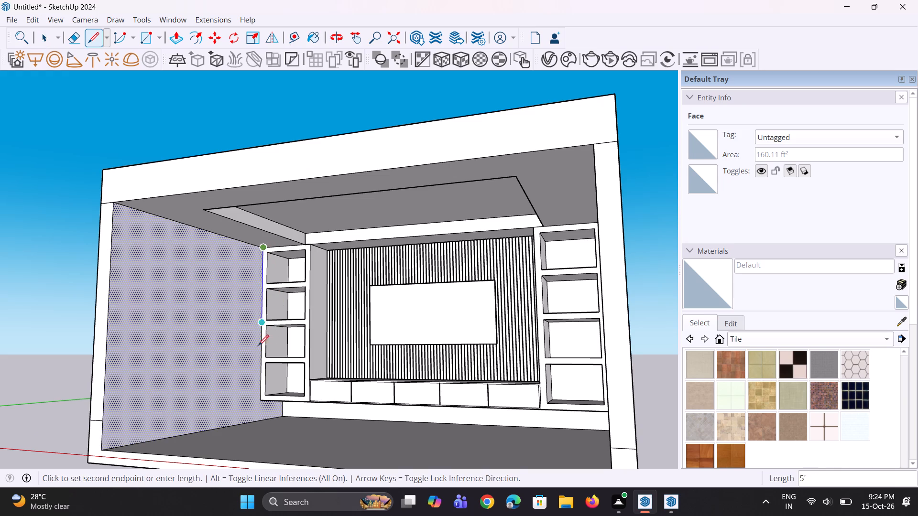
{"action": "left_click", "coordinate": [258, 421]}
{"action": "key", "text": "space"}
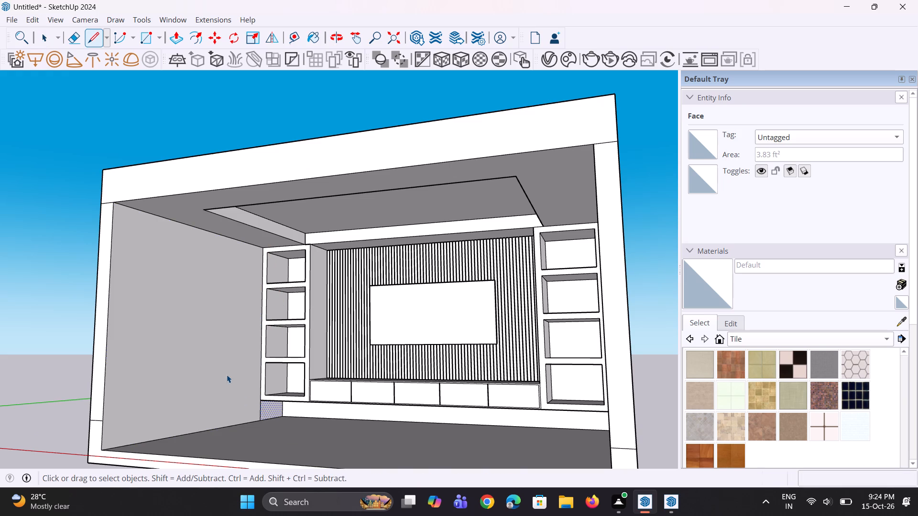
Offset the main left wall face inward by about 1' 3" to outline a large panel.
{"action": "left_click", "coordinate": [225, 373]}
{"action": "key", "text": "space"}
{"action": "key", "text": "f"}
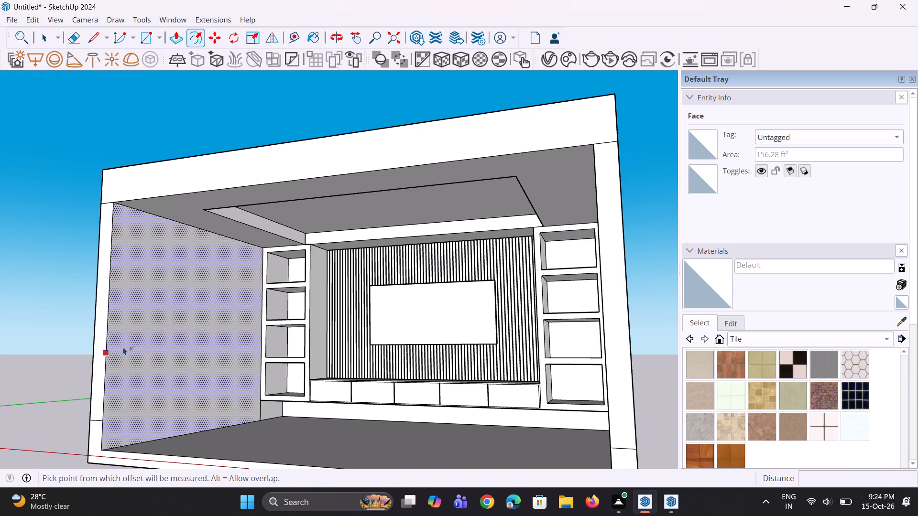
{"action": "left_click", "coordinate": [120, 345]}
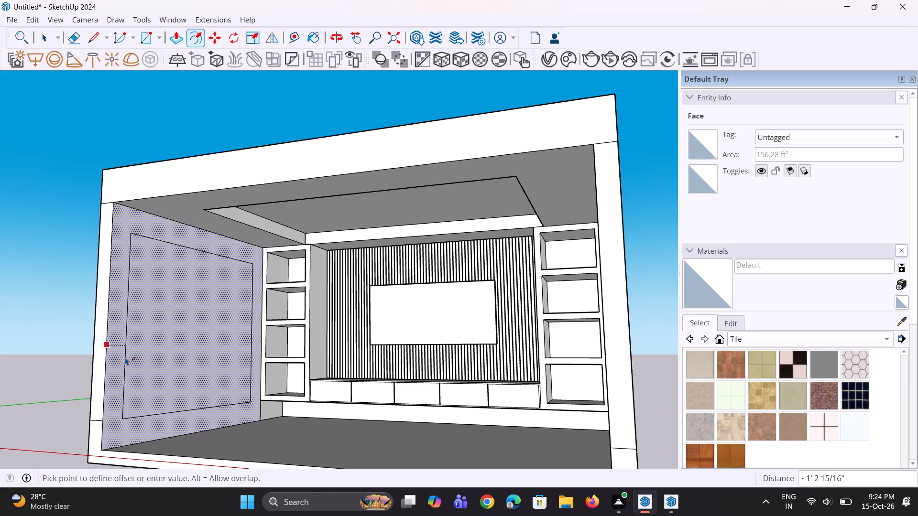
{"action": "left_click", "coordinate": [125, 357]}
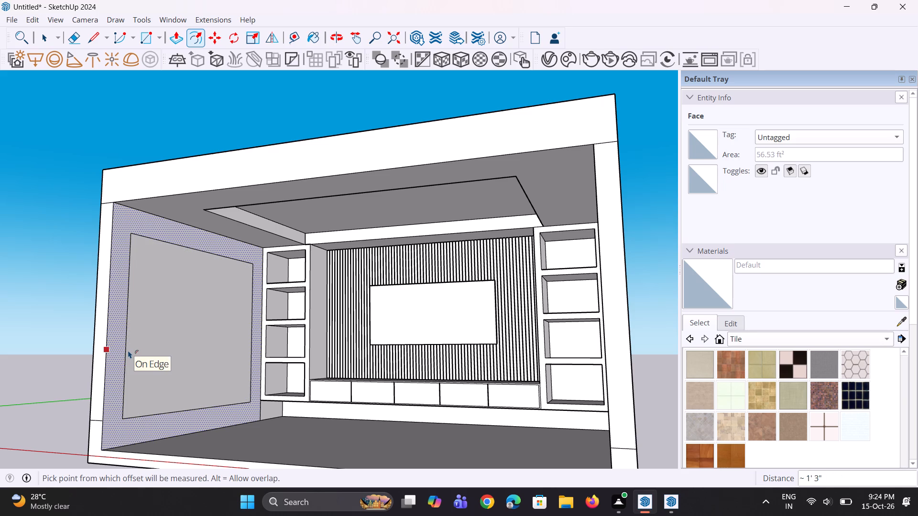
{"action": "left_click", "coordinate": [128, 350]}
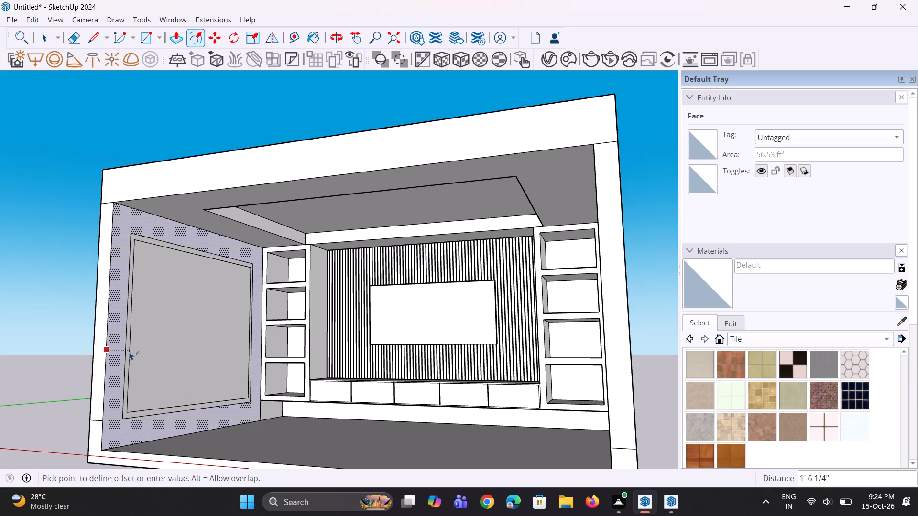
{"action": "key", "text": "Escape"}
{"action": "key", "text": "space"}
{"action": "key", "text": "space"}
Offset the left wall panel's outline slightly inward to form a narrow outer frame strip.
{"action": "left_click", "coordinate": [131, 353]}
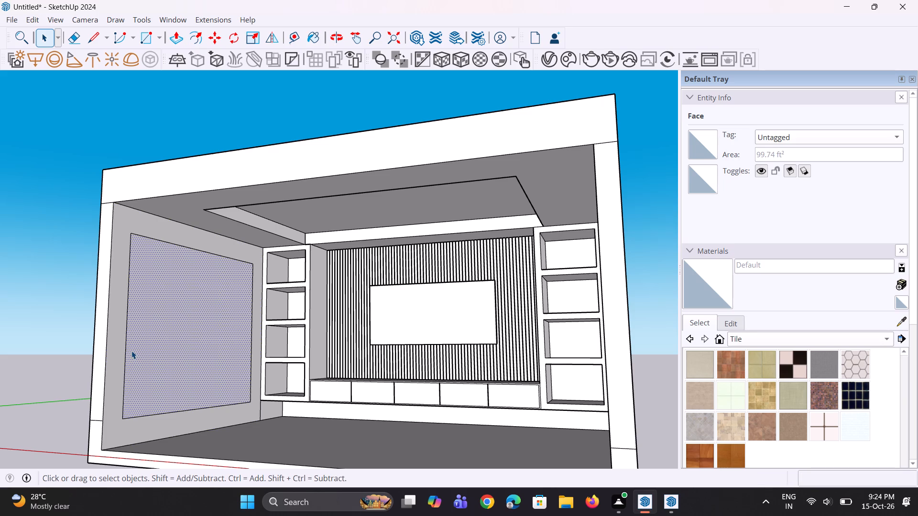
{"action": "key", "text": "f"}
{"action": "left_click", "coordinate": [131, 345]}
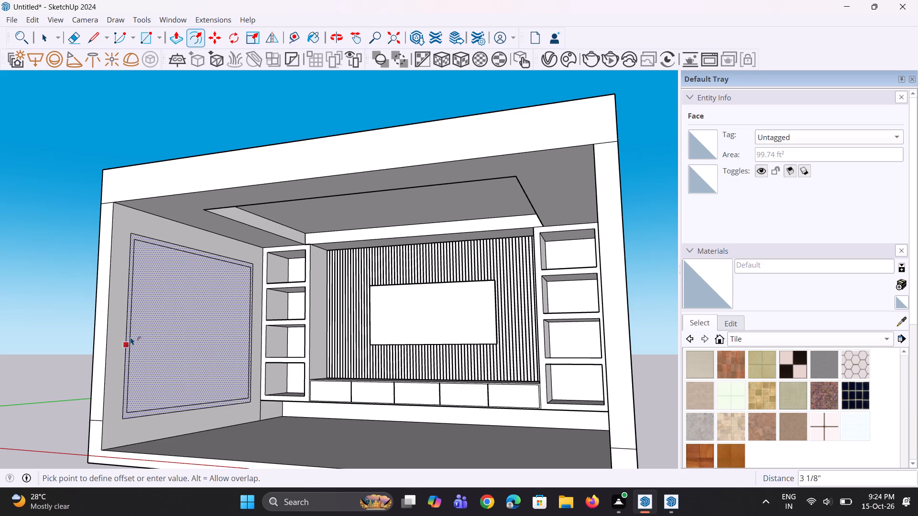
{"action": "left_click", "coordinate": [129, 338]}
{"action": "middle_click_drag", "start_coordinate": [157, 348], "coordinate": [110, 342]}
{"action": "key", "text": "space"}
{"action": "key", "text": "space"}
Offset the panel face inside the outer frame strip well inward to outline a smaller inner panel.
{"action": "left_click", "coordinate": [165, 348]}
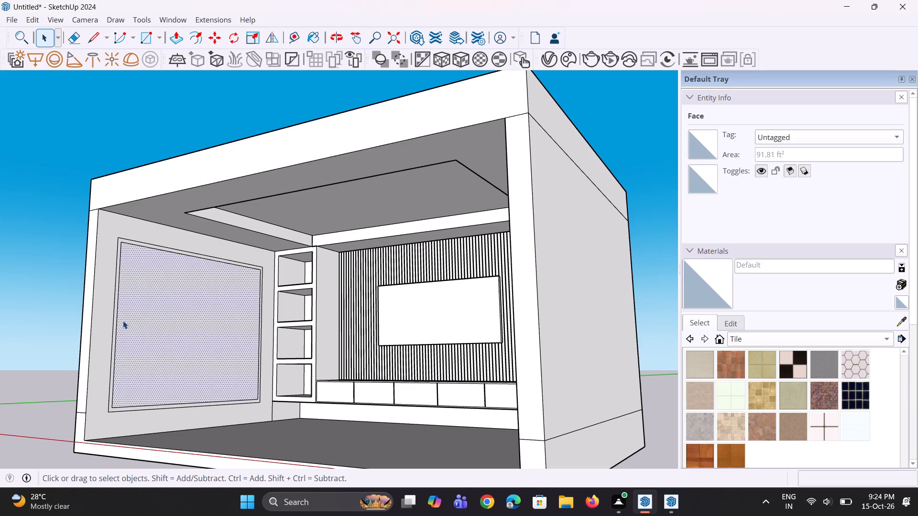
{"action": "key", "text": "f"}
{"action": "left_click", "coordinate": [123, 314]}
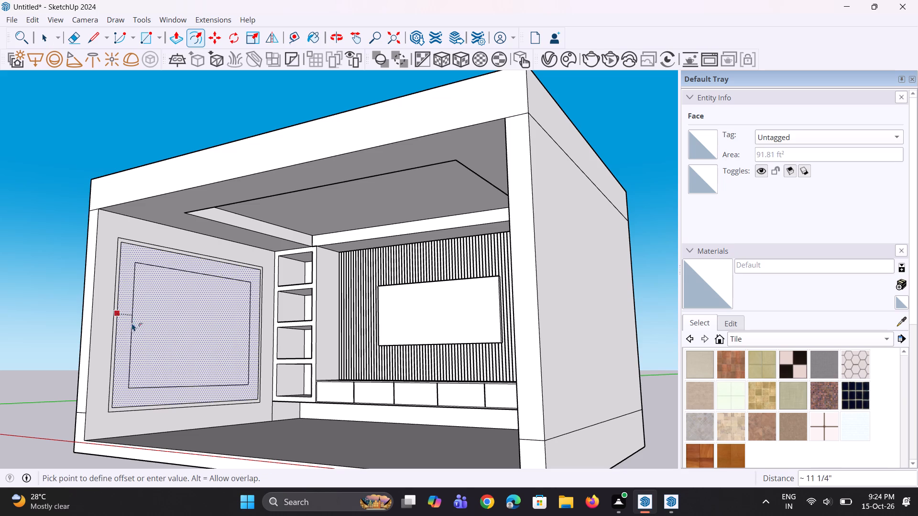
{"action": "left_click", "coordinate": [140, 334]}
{"action": "key", "text": "space"}
Offset the inner panel's outline slightly outward to form a narrow inner frame strip on the left wall.
{"action": "scroll", "coordinate": [146, 323], "scroll_direction": "up", "scroll_amount": 3}
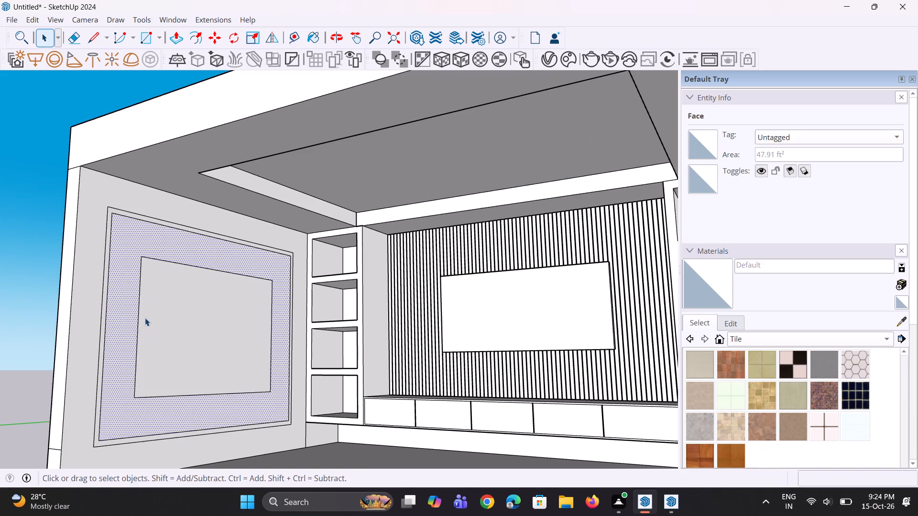
{"action": "left_click", "coordinate": [147, 318]}
{"action": "key", "text": "f"}
{"action": "left_click", "coordinate": [143, 309]}
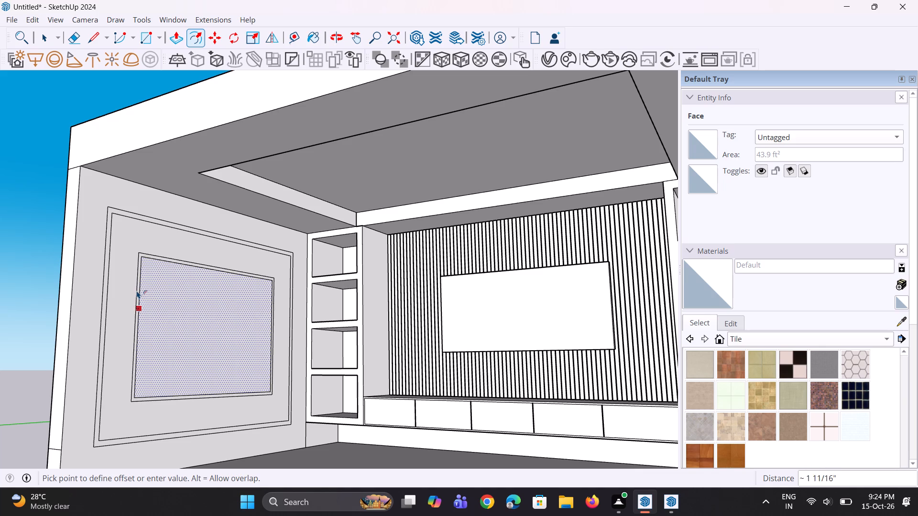
{"action": "left_click", "coordinate": [136, 288]}
{"action": "key", "text": "space"}
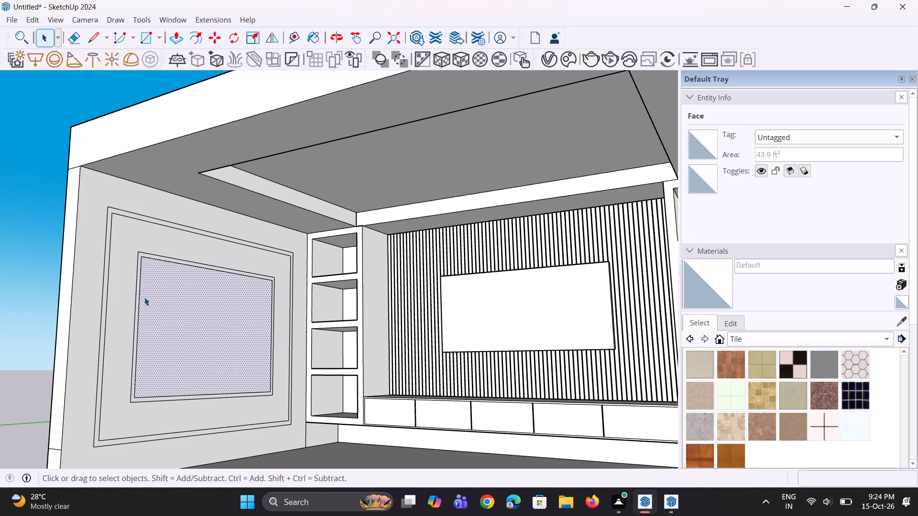
{"action": "key", "text": "space"}
Pull the outer frame strip on the left wall 7/8" out into the room.
{"action": "scroll", "coordinate": [159, 314], "scroll_direction": "down", "scroll_amount": 6}
{"action": "left_click", "coordinate": [69, 285]}
{"action": "scroll", "coordinate": [126, 269], "scroll_direction": "up", "scroll_amount": 8}
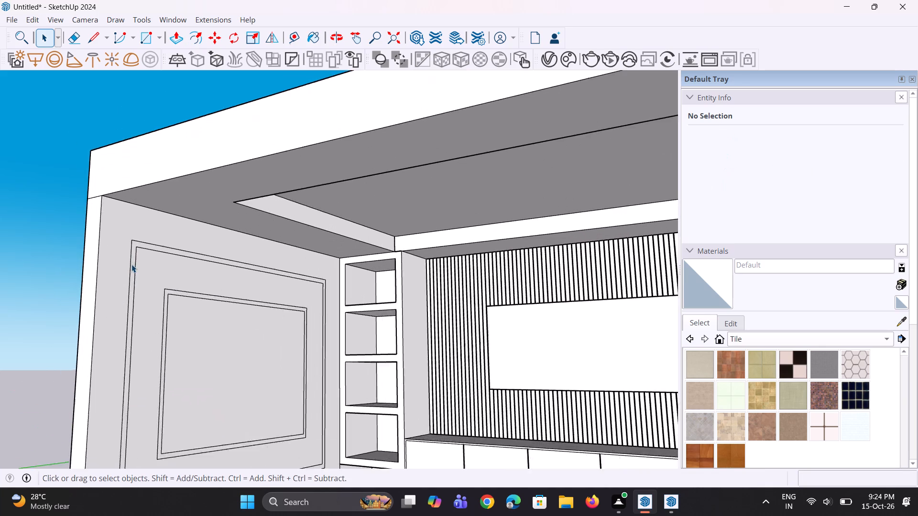
{"action": "scroll", "coordinate": [131, 264], "scroll_direction": "up", "scroll_amount": 5}
{"action": "key", "text": "p"}
{"action": "scroll", "coordinate": [132, 262], "scroll_direction": "up", "scroll_amount": 3}
{"action": "left_click", "coordinate": [136, 262]}
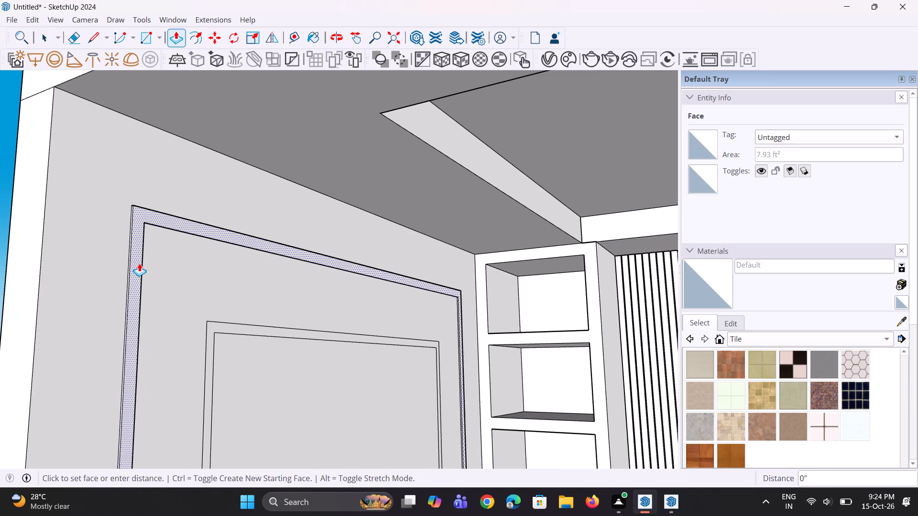
{"action": "left_click", "coordinate": [141, 264]}
{"action": "scroll", "coordinate": [180, 322], "scroll_direction": "up", "scroll_amount": 1}
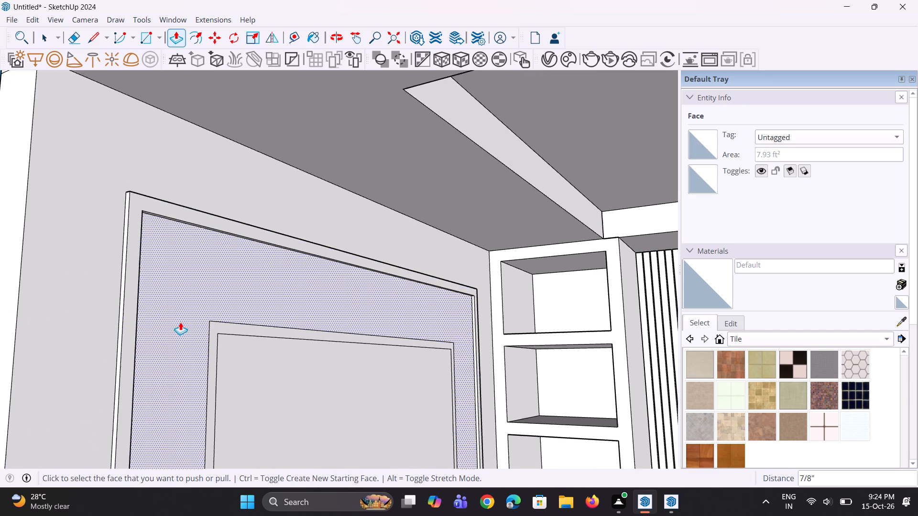
Pull the inner frame strip on the left wall out by the same 7/8" as the outer one.
{"action": "scroll", "coordinate": [180, 322], "scroll_direction": "up", "scroll_amount": 2}
{"action": "double_click", "coordinate": [219, 354]}
{"action": "scroll", "coordinate": [203, 303], "scroll_direction": "down", "scroll_amount": 11}
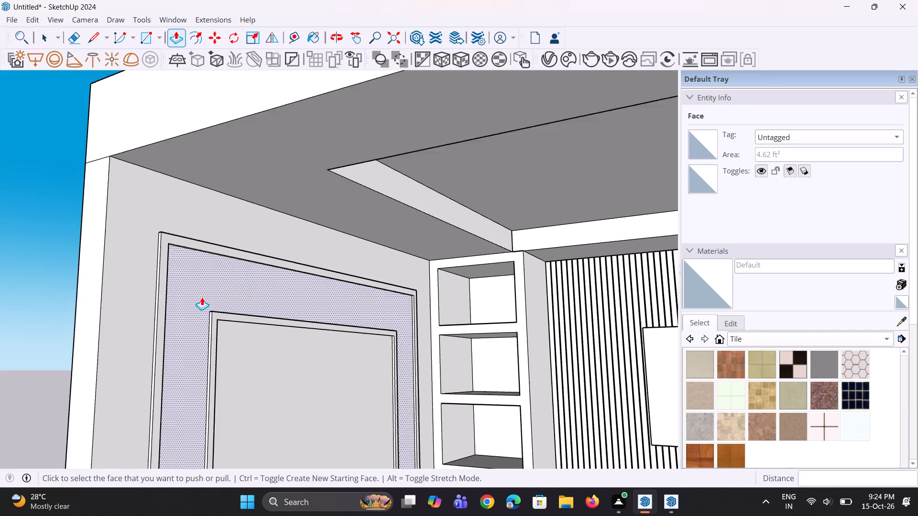
{"action": "scroll", "coordinate": [202, 297], "scroll_direction": "down", "scroll_amount": 2}
{"action": "middle_click_drag", "start_coordinate": [197, 318], "coordinate": [196, 330]}
{"action": "key", "text": "space"}
{"action": "key", "text": "space"}
{"action": "left_click", "coordinate": [90, 271]}
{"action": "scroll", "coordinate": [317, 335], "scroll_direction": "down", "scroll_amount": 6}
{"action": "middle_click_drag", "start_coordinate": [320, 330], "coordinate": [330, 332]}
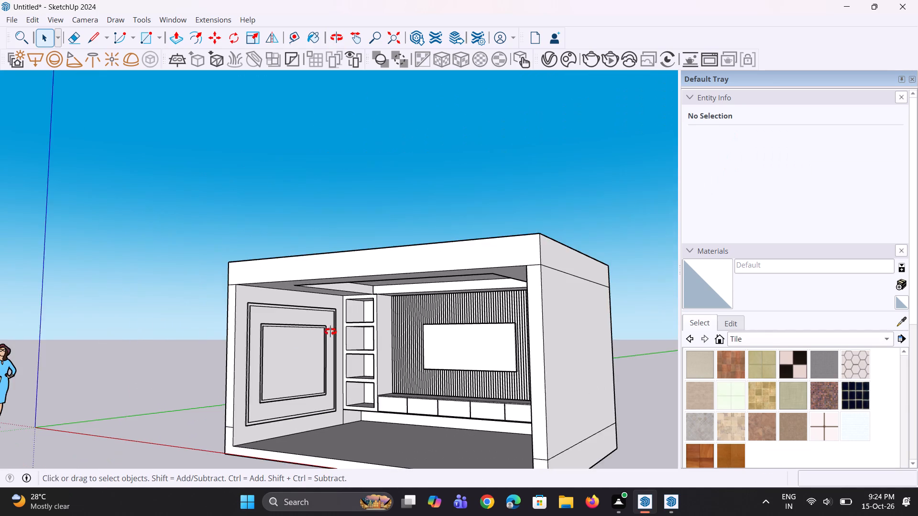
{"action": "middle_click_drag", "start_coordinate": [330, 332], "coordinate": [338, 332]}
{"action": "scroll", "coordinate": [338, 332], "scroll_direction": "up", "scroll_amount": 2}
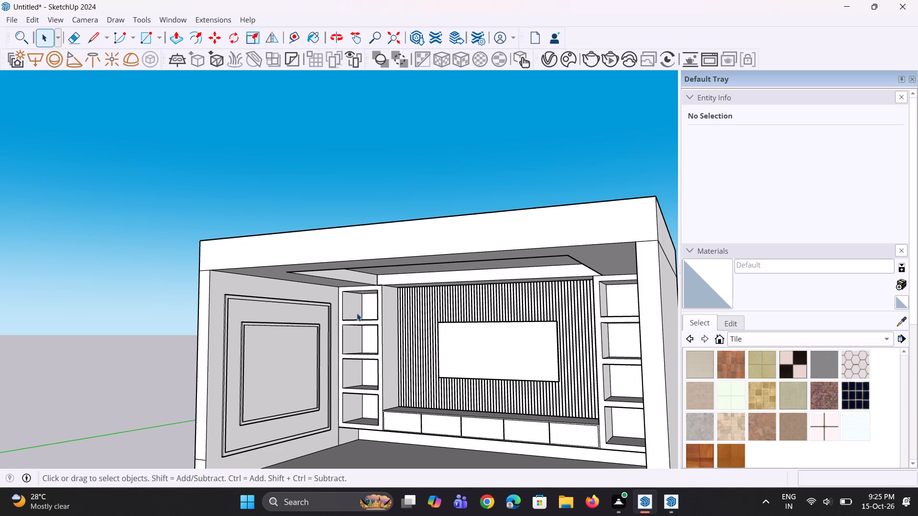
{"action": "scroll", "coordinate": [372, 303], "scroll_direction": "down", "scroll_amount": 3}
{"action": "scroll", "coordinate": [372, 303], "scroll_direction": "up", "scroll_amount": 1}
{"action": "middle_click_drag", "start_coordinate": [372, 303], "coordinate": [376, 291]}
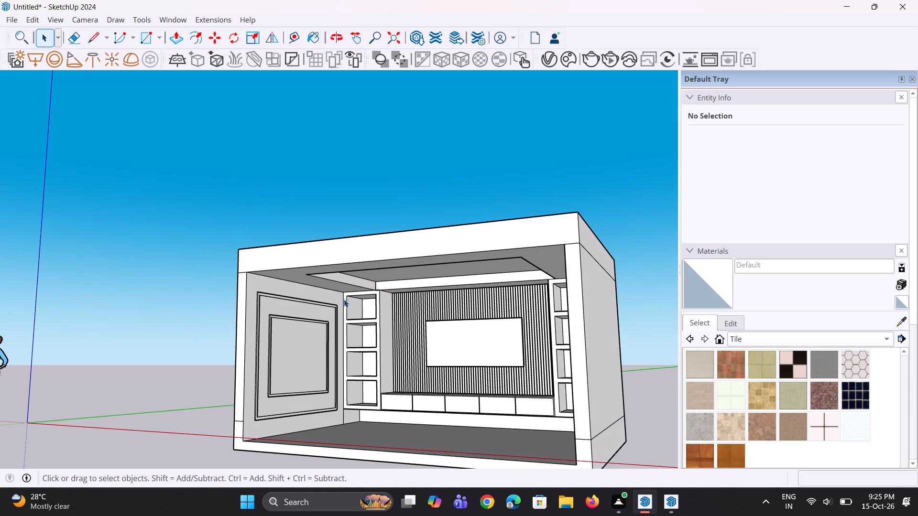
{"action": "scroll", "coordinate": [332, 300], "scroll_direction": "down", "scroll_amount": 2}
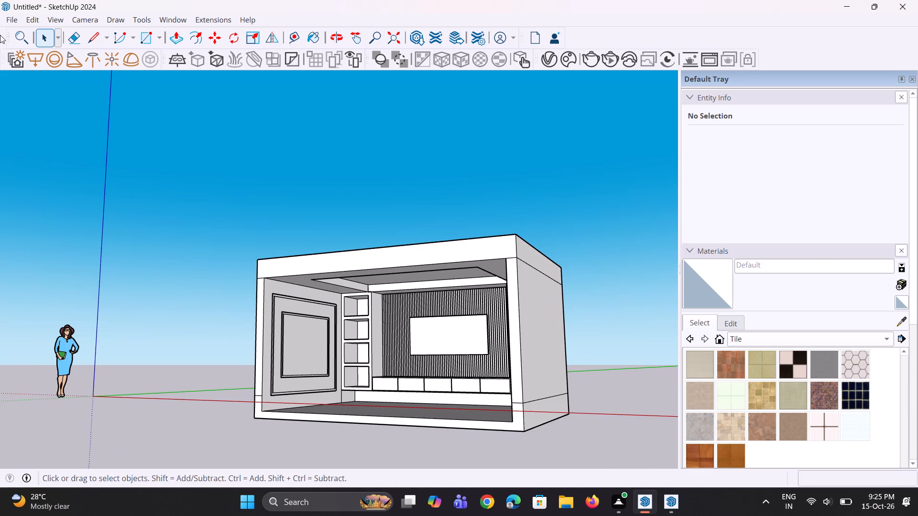
Import the Porcelain+jar model from Downloads and place it on the ground outside the room's right front corner.
{"action": "left_click", "coordinate": [13, 16]}
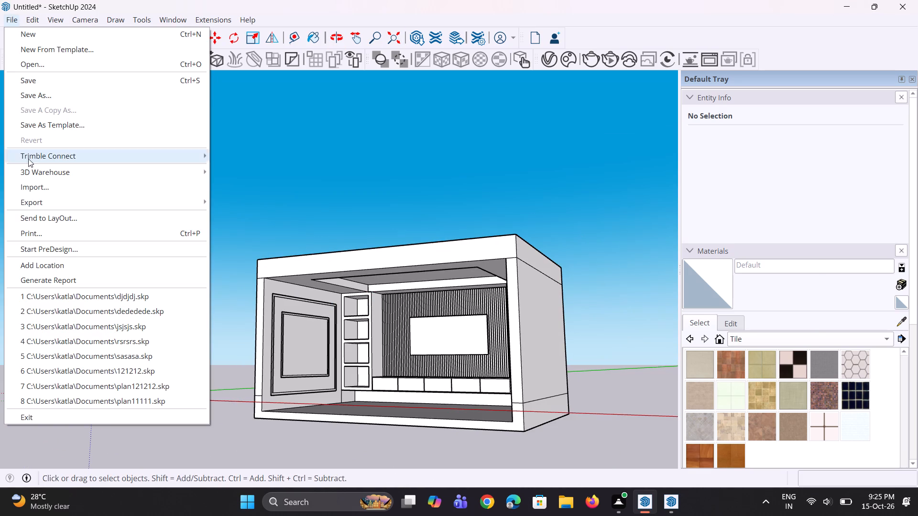
{"action": "left_click", "coordinate": [40, 186]}
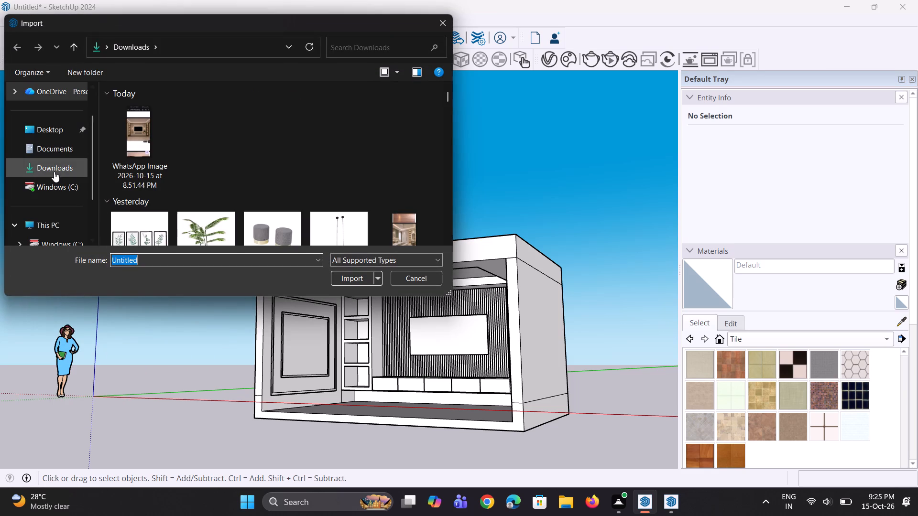
{"action": "left_click", "coordinate": [49, 164]}
{"action": "scroll", "coordinate": [143, 174], "scroll_direction": "down", "scroll_amount": 5}
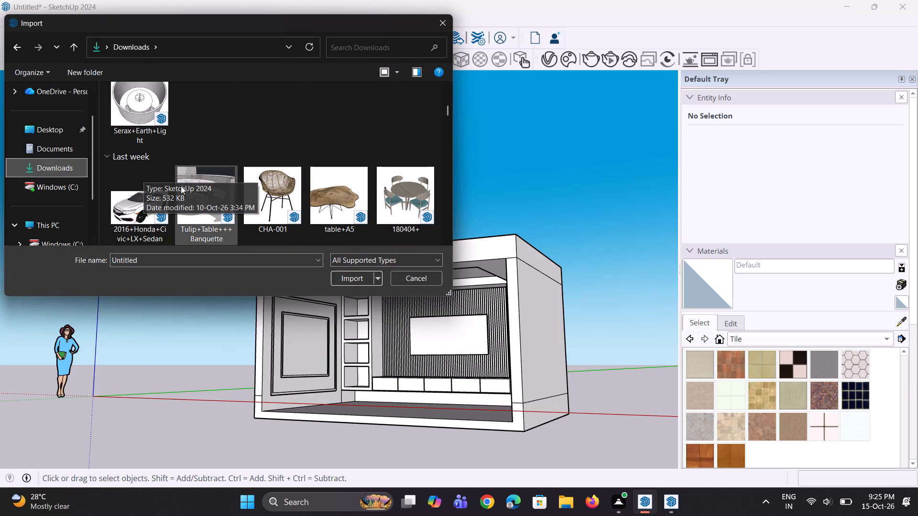
{"action": "scroll", "coordinate": [191, 193], "scroll_direction": "up", "scroll_amount": 3}
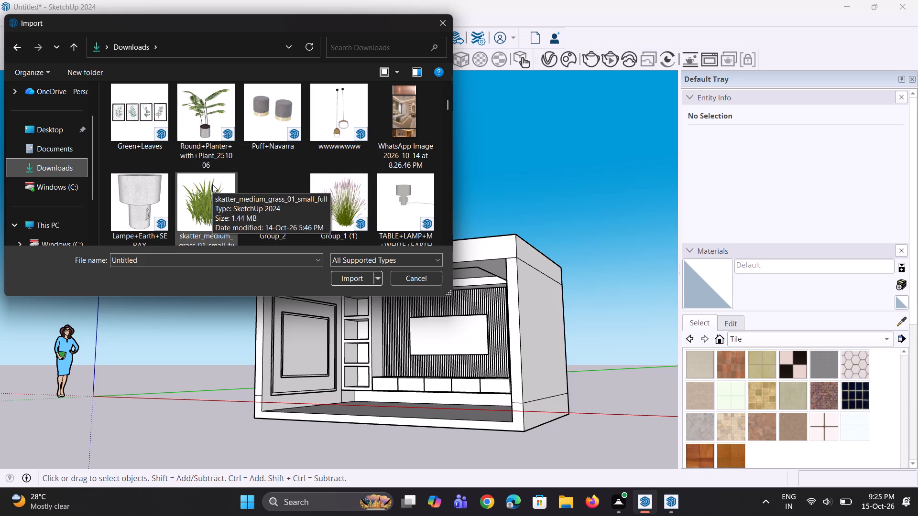
{"action": "scroll", "coordinate": [215, 188], "scroll_direction": "down", "scroll_amount": 1}
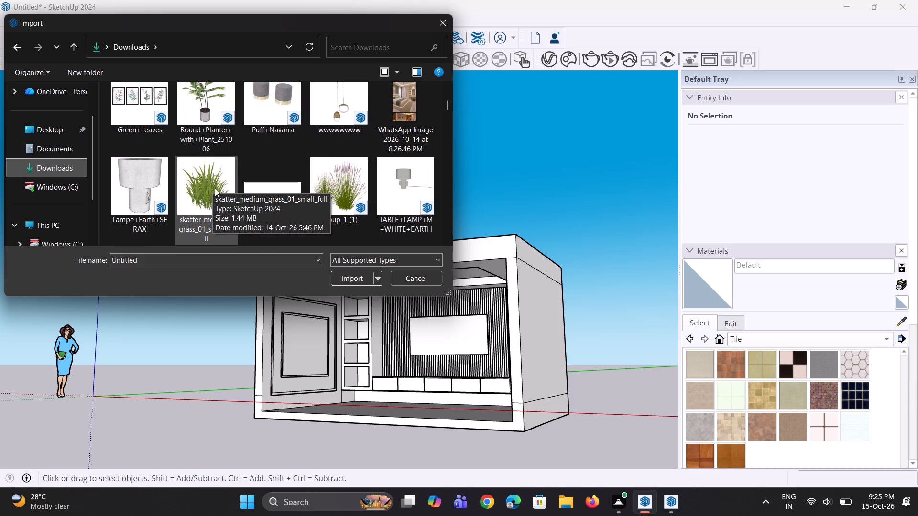
{"action": "scroll", "coordinate": [215, 189], "scroll_direction": "down", "scroll_amount": 4}
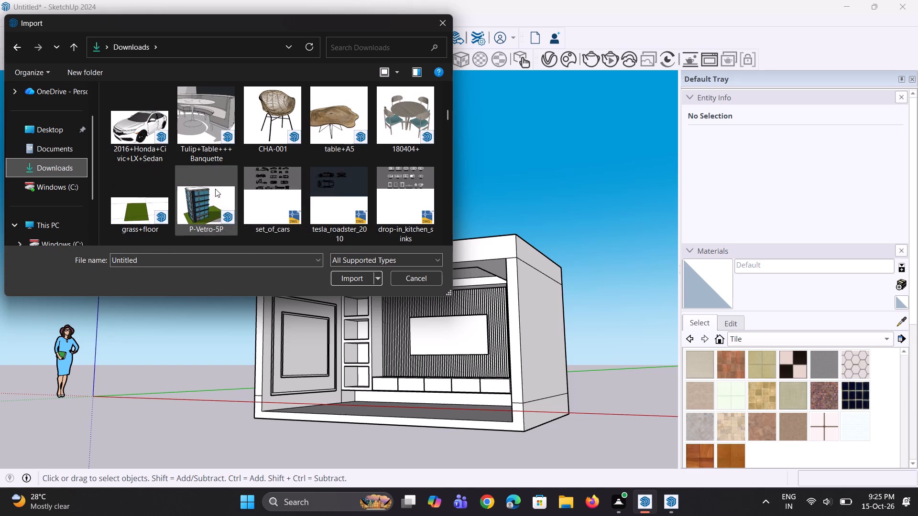
{"action": "scroll", "coordinate": [215, 189], "scroll_direction": "down", "scroll_amount": 5}
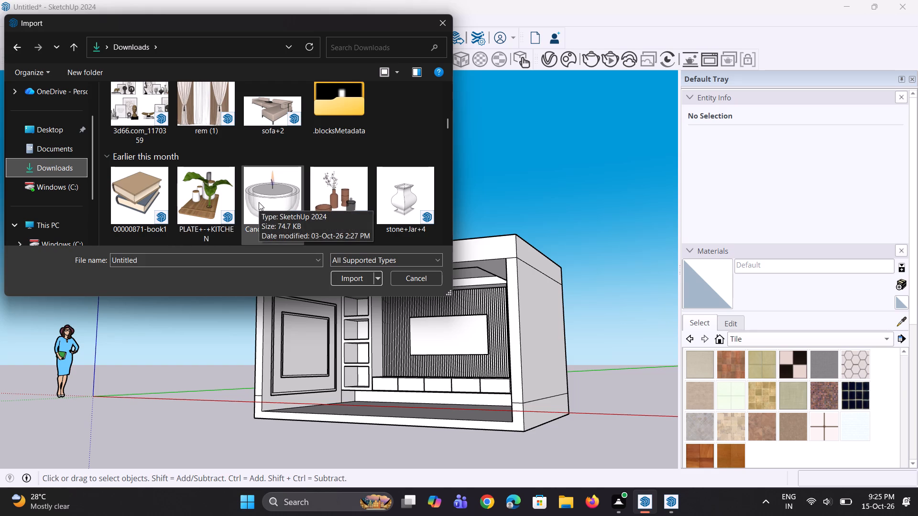
{"action": "scroll", "coordinate": [259, 202], "scroll_direction": "down", "scroll_amount": 4}
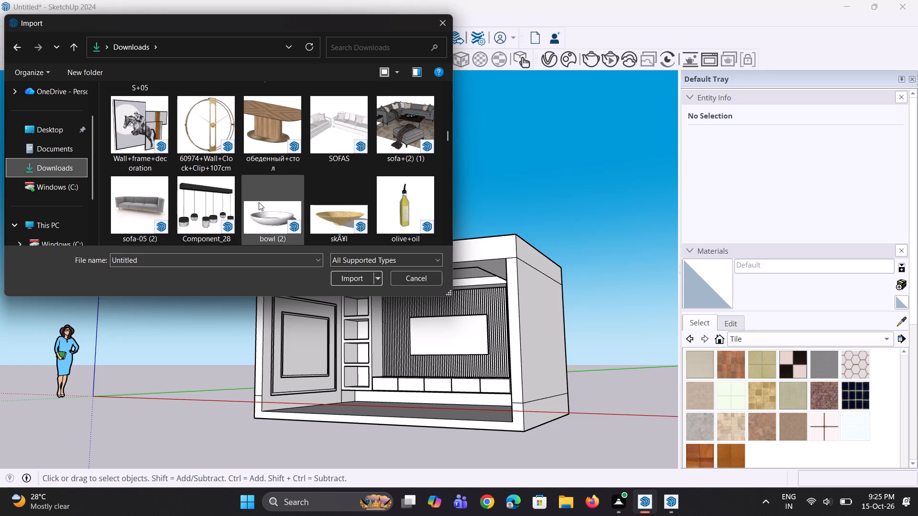
{"action": "scroll", "coordinate": [259, 202], "scroll_direction": "down", "scroll_amount": 2}
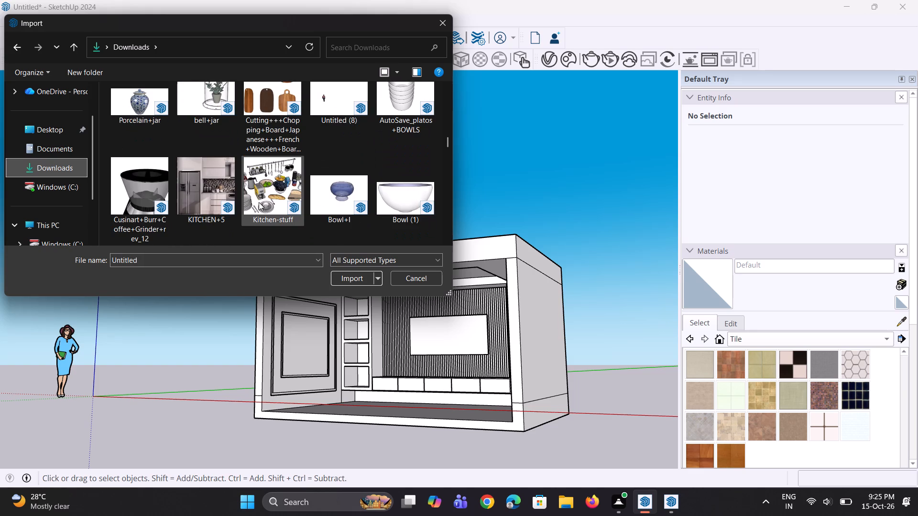
{"action": "left_click_drag", "start_coordinate": [142, 100], "coordinate": [535, 447]}
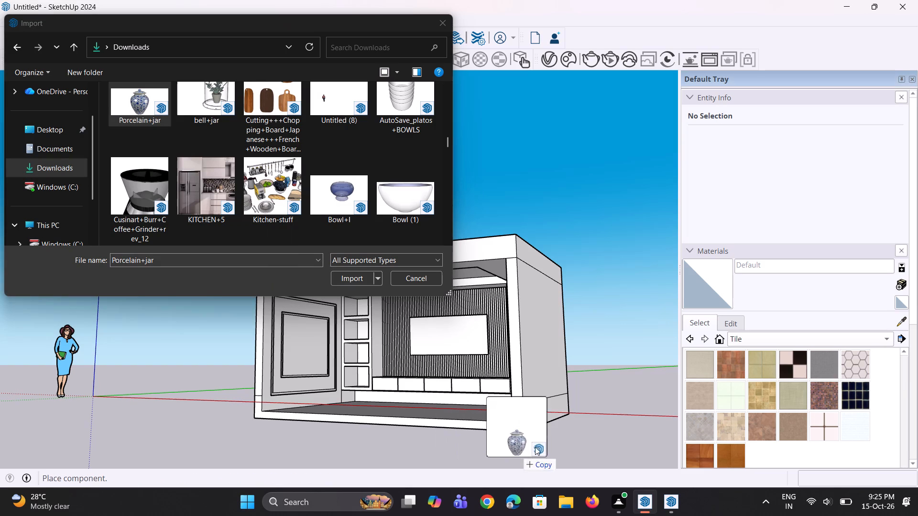
{"action": "left_click_drag", "start_coordinate": [535, 447], "coordinate": [571, 444]}
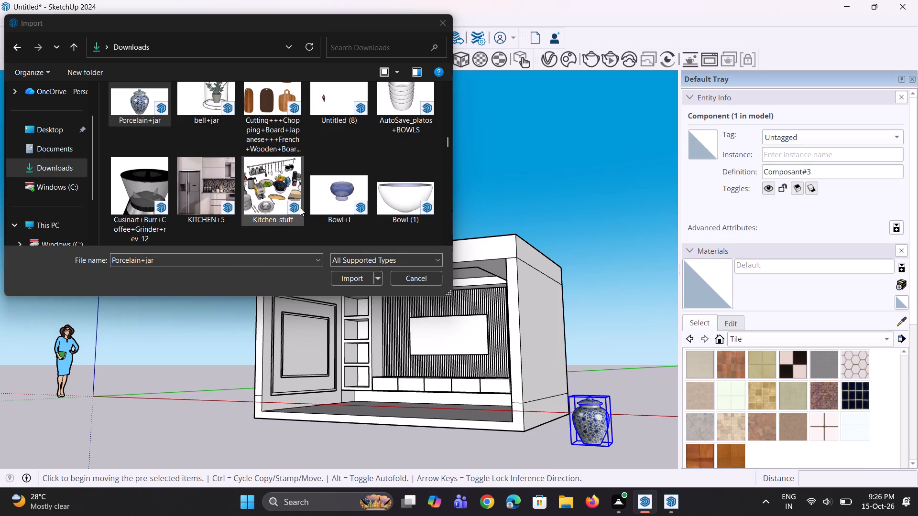
Import the bell+jar model from Downloads and place it on the ground to the right of the porcelain jar.
{"action": "left_click_drag", "start_coordinate": [219, 88], "coordinate": [665, 419]}
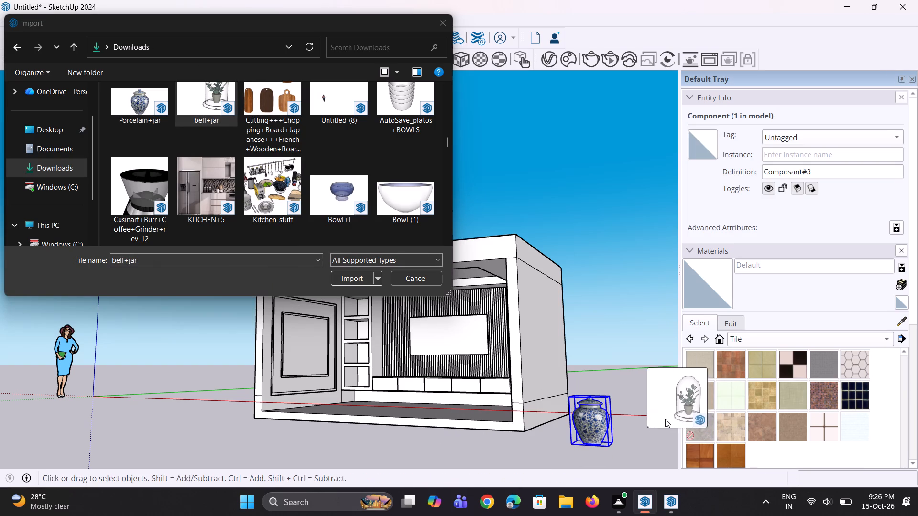
{"action": "left_click_drag", "start_coordinate": [665, 419], "coordinate": [645, 423]}
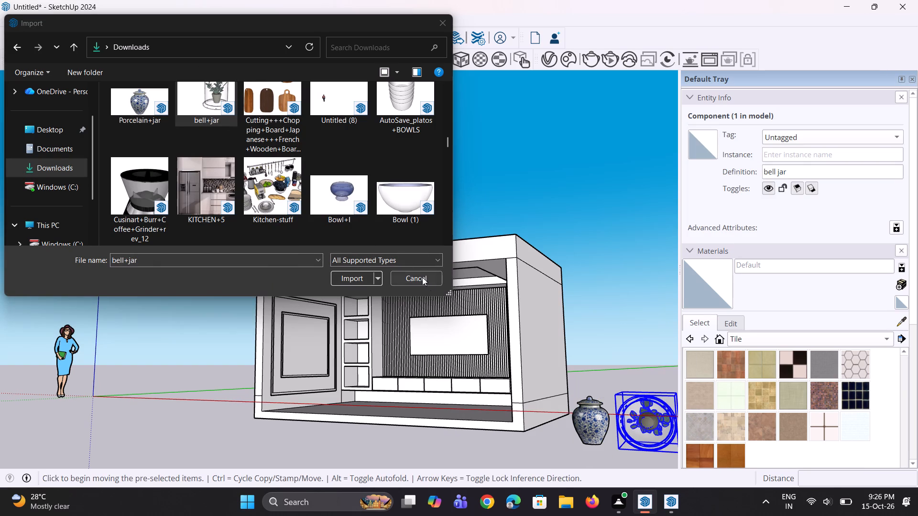
Import the Bowl+I model from Downloads and place it outside the room, behind the porcelain jar.
{"action": "scroll", "coordinate": [338, 194], "scroll_direction": "up", "scroll_amount": 1}
{"action": "scroll", "coordinate": [338, 214], "scroll_direction": "down", "scroll_amount": 2}
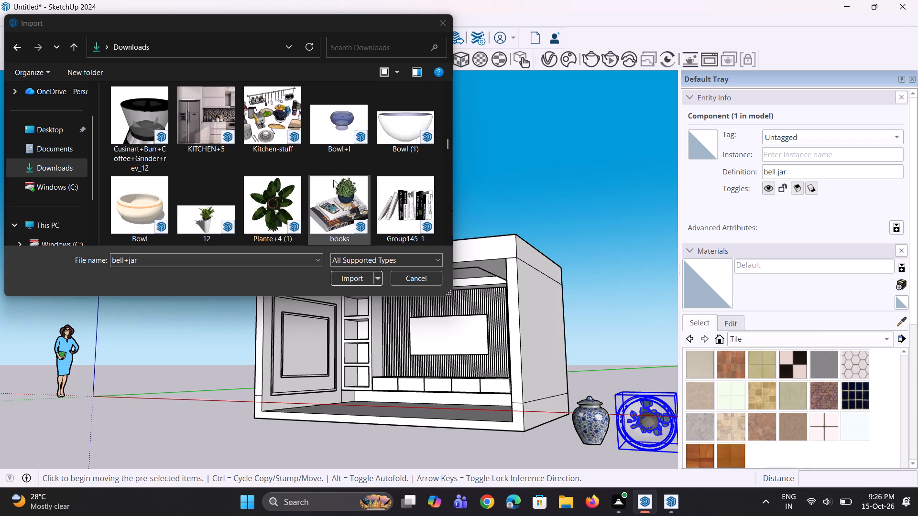
{"action": "left_click_drag", "start_coordinate": [333, 120], "coordinate": [605, 375]}
Import the Group145_1 row of upright books from Downloads and place it to the right of the blue bowl.
{"action": "scroll", "coordinate": [371, 206], "scroll_direction": "down", "scroll_amount": 2}
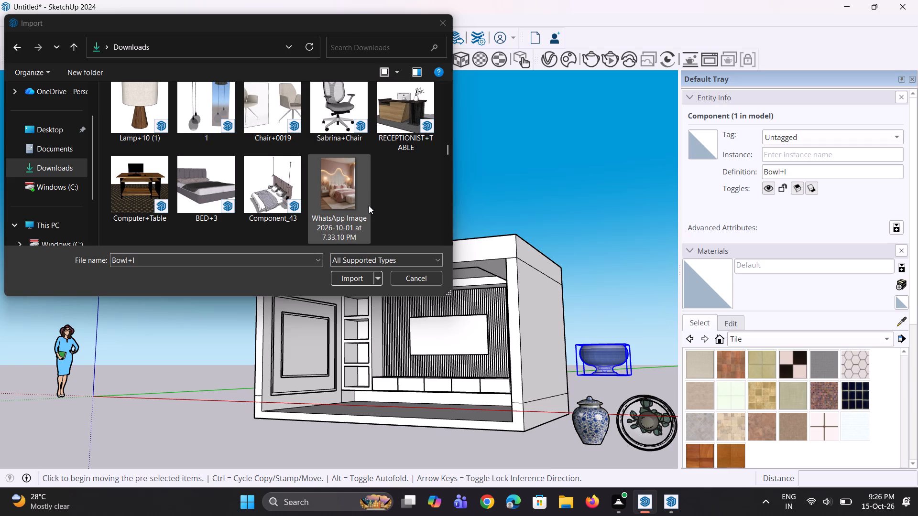
{"action": "scroll", "coordinate": [369, 205], "scroll_direction": "down", "scroll_amount": 1}
{"action": "scroll", "coordinate": [369, 205], "scroll_direction": "up", "scroll_amount": 3}
{"action": "left_click_drag", "start_coordinate": [392, 196], "coordinate": [635, 363]}
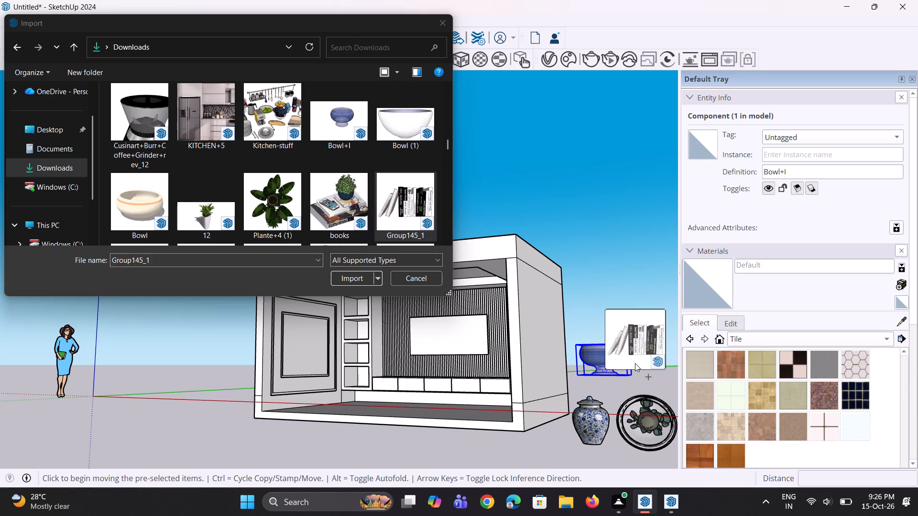
{"action": "left_click_drag", "start_coordinate": [635, 363], "coordinate": [641, 383]}
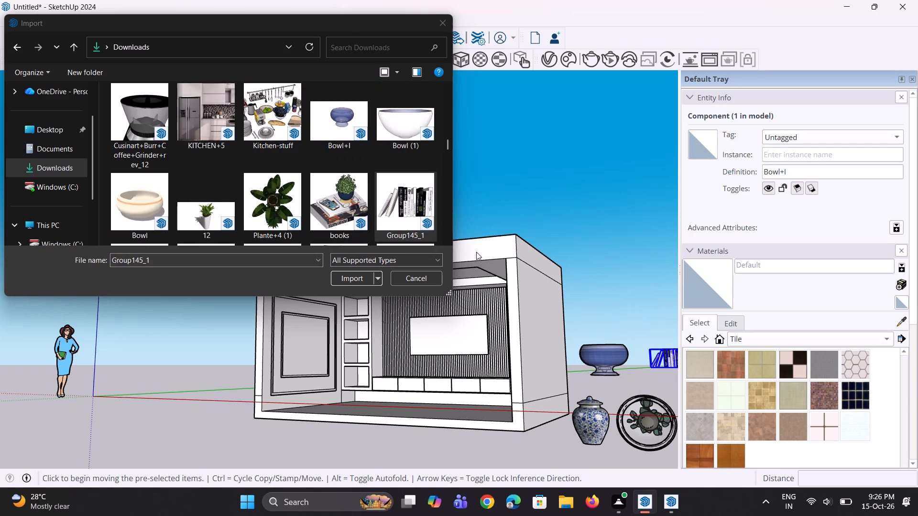
Import the books model with the potted plant and place it beside the porcelain jar.
{"action": "left_click_drag", "start_coordinate": [331, 200], "coordinate": [505, 424]}
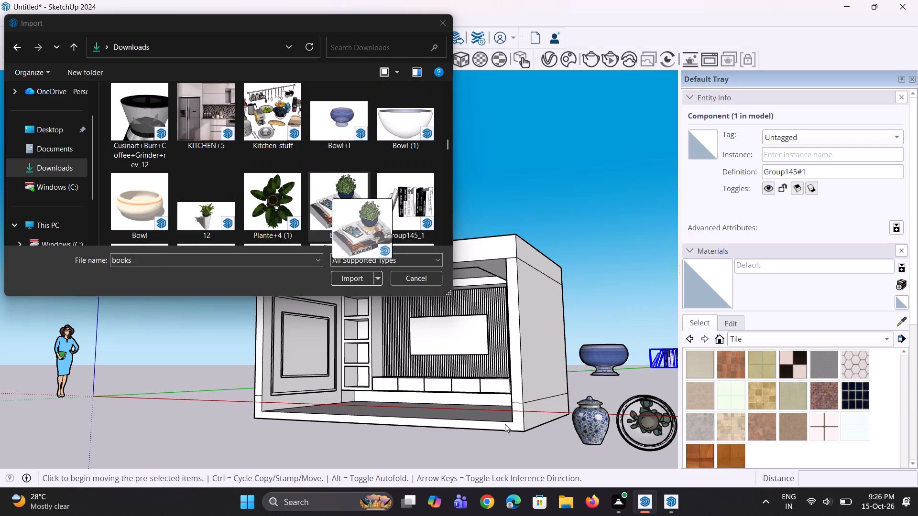
{"action": "left_click_drag", "start_coordinate": [505, 424], "coordinate": [536, 442]}
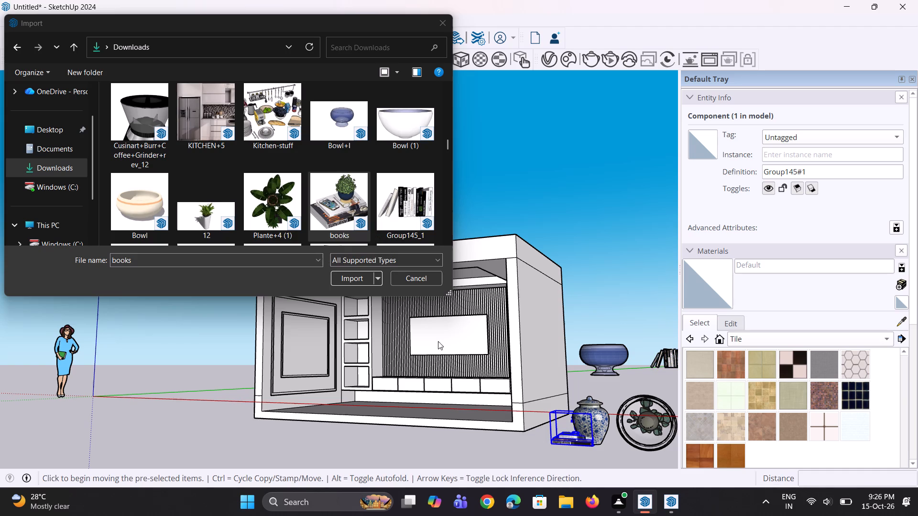
Find the Untitled TV model in Downloads, import it outside the room behind the bowl, and finish importing.
{"action": "scroll", "coordinate": [322, 211], "scroll_direction": "down", "scroll_amount": 3}
{"action": "scroll", "coordinate": [292, 207], "scroll_direction": "up", "scroll_amount": 2}
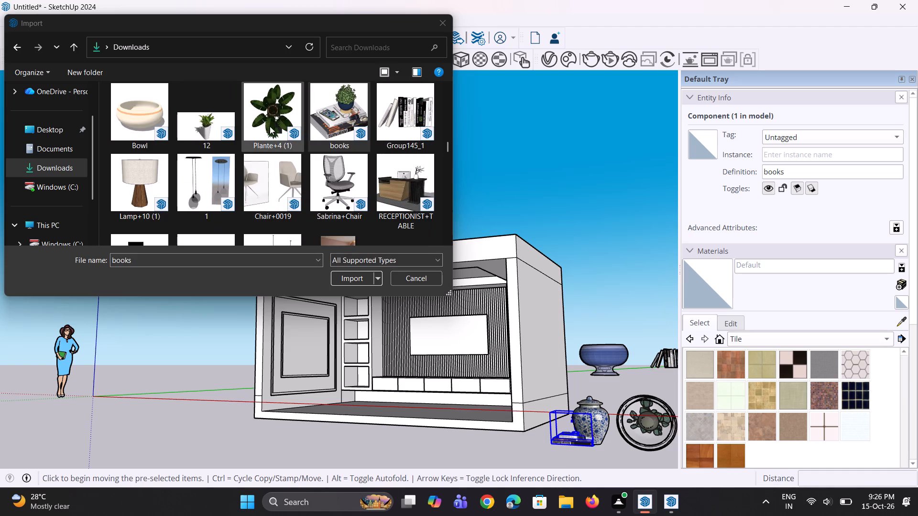
{"action": "scroll", "coordinate": [256, 187], "scroll_direction": "down", "scroll_amount": 2}
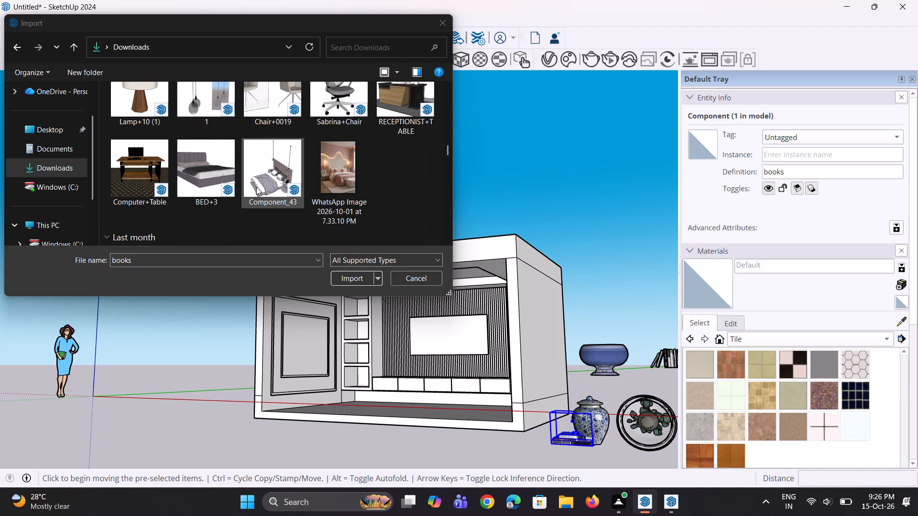
{"action": "scroll", "coordinate": [256, 187], "scroll_direction": "down", "scroll_amount": 5}
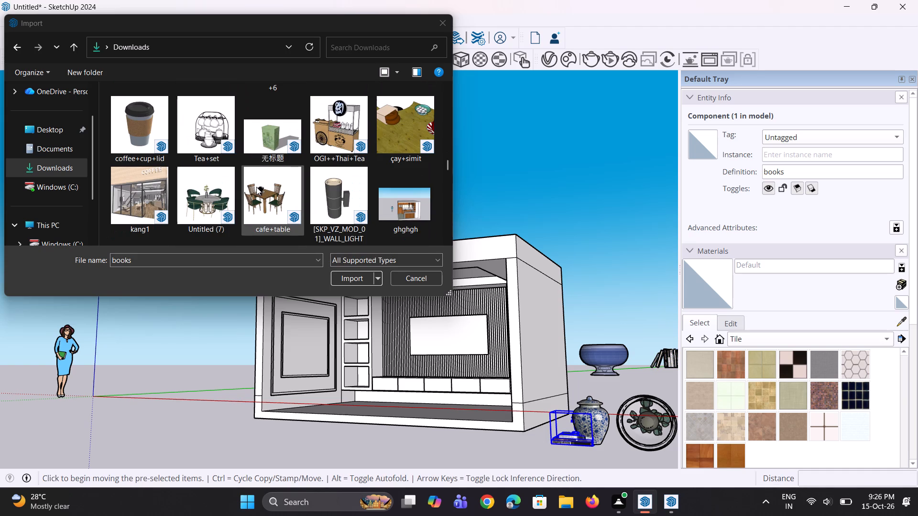
{"action": "scroll", "coordinate": [256, 187], "scroll_direction": "down", "scroll_amount": 4}
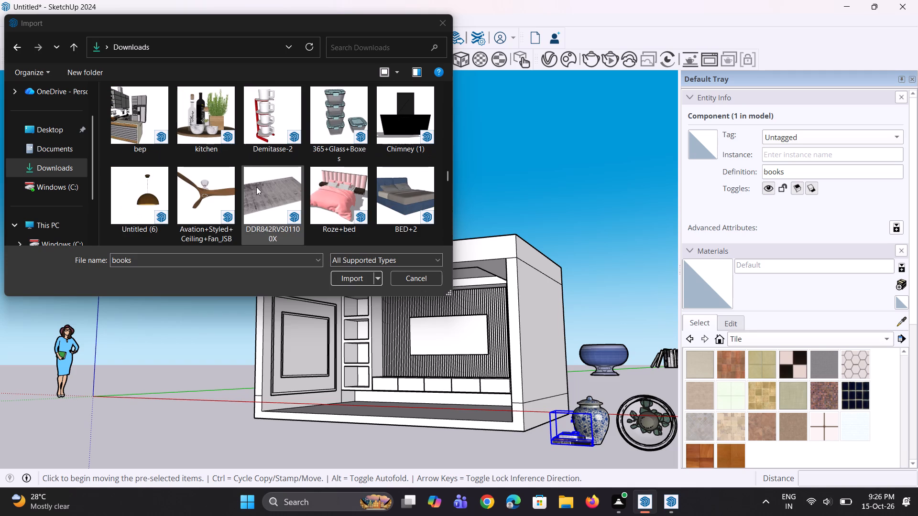
{"action": "scroll", "coordinate": [256, 187], "scroll_direction": "down", "scroll_amount": 2}
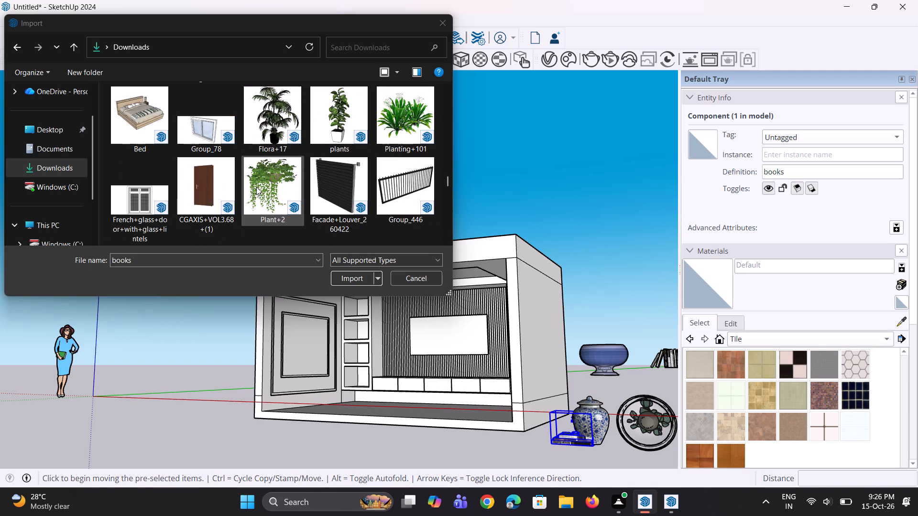
{"action": "scroll", "coordinate": [256, 187], "scroll_direction": "down", "scroll_amount": 7}
{"action": "scroll", "coordinate": [256, 187], "scroll_direction": "up", "scroll_amount": 1}
{"action": "scroll", "coordinate": [256, 187], "scroll_direction": "down", "scroll_amount": 3}
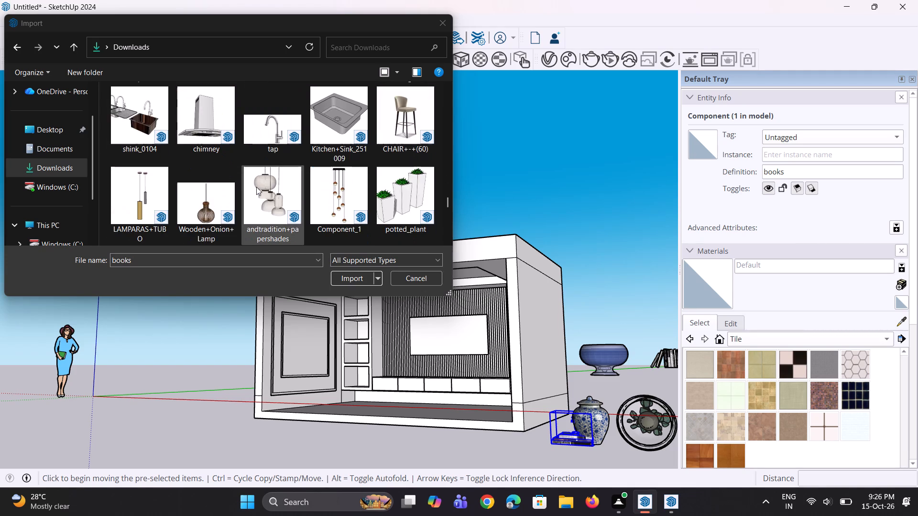
{"action": "scroll", "coordinate": [256, 187], "scroll_direction": "down", "scroll_amount": 5}
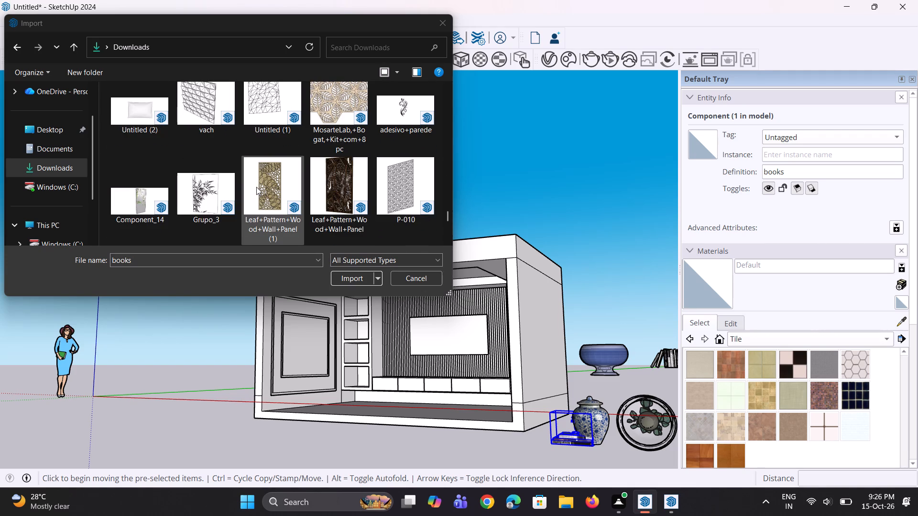
{"action": "scroll", "coordinate": [256, 187], "scroll_direction": "down", "scroll_amount": 1}
{"action": "scroll", "coordinate": [256, 187], "scroll_direction": "up", "scroll_amount": 4}
{"action": "scroll", "coordinate": [256, 187], "scroll_direction": "down", "scroll_amount": 8}
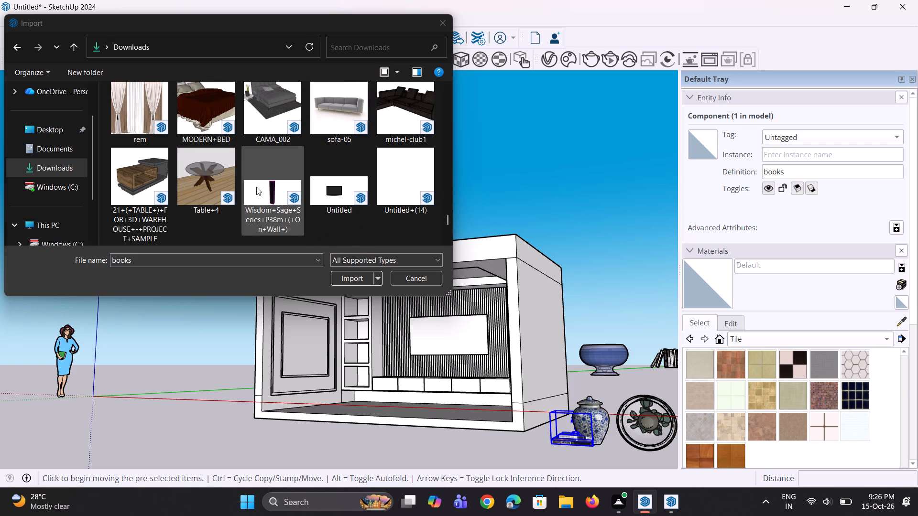
{"action": "left_click_drag", "start_coordinate": [339, 188], "coordinate": [541, 324]}
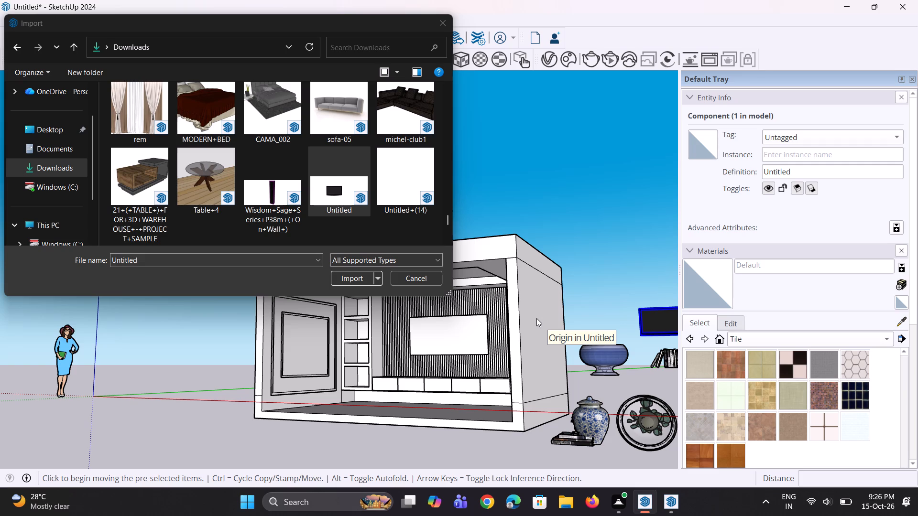
{"action": "left_click", "coordinate": [450, 20]}
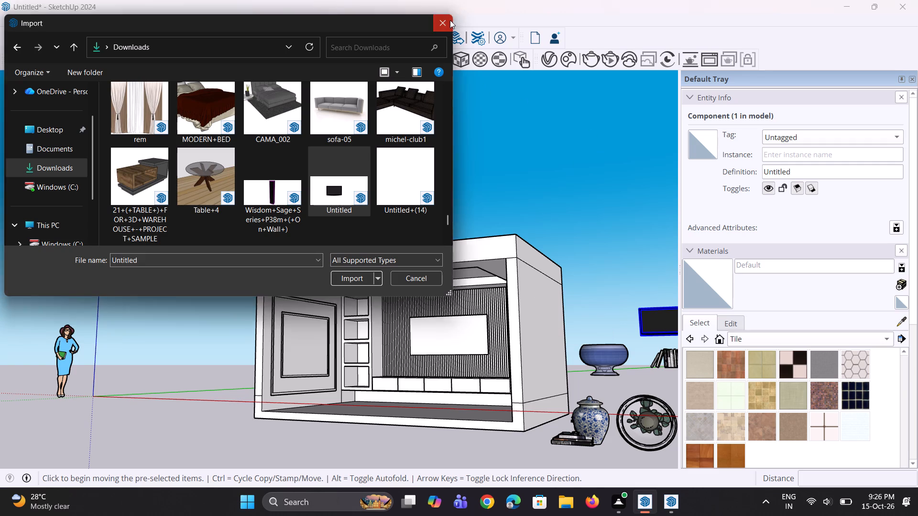
Scale the blue bowl down uniformly to a factor of about 0.57.
{"action": "scroll", "coordinate": [349, 303], "scroll_direction": "down", "scroll_amount": 4}
{"action": "middle_click_drag", "start_coordinate": [318, 303], "coordinate": [396, 349]}
{"action": "scroll", "coordinate": [500, 398], "scroll_direction": "up", "scroll_amount": 3}
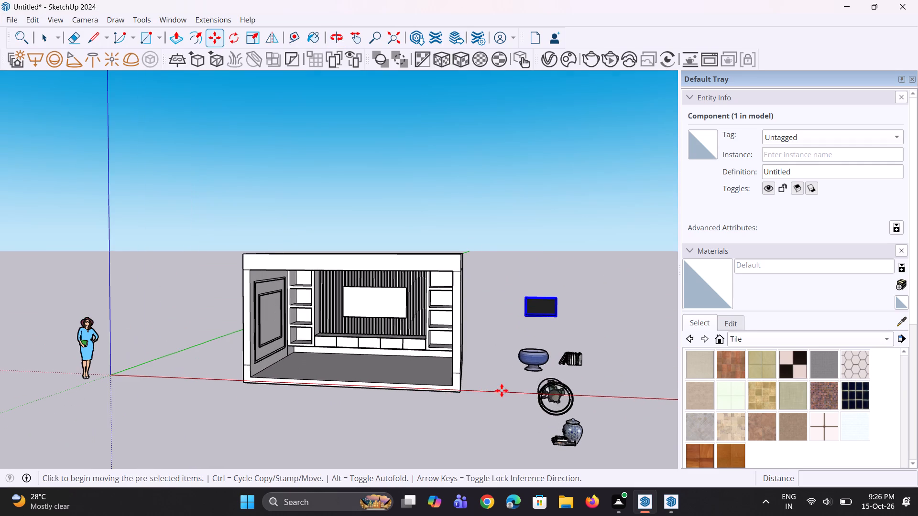
{"action": "key", "text": "space"}
{"action": "key", "text": "space"}
{"action": "left_click", "coordinate": [506, 408]}
{"action": "scroll", "coordinate": [534, 322], "scroll_direction": "up", "scroll_amount": 1}
{"action": "left_click", "coordinate": [536, 308]}
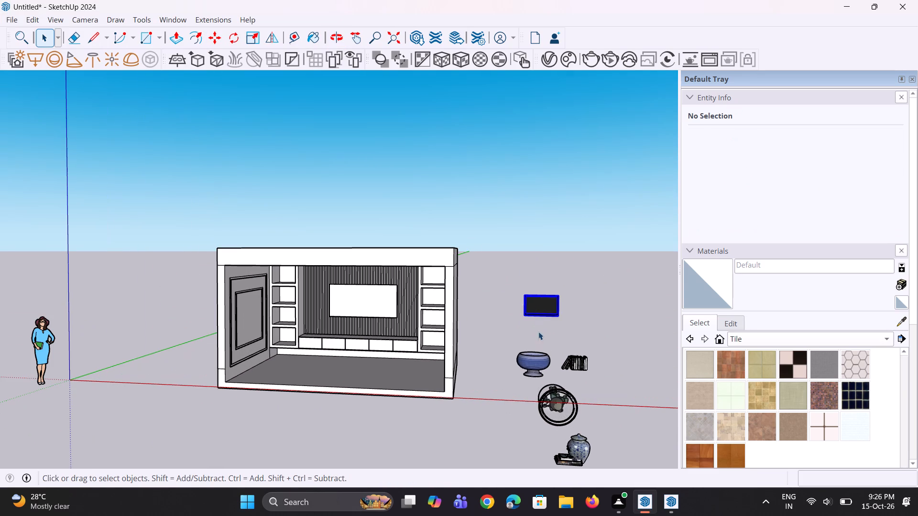
{"action": "left_click", "coordinate": [527, 365]}
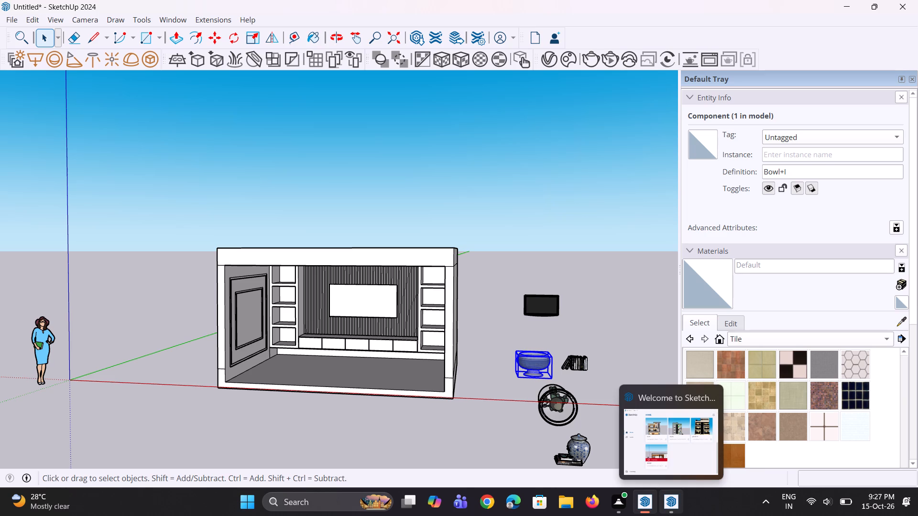
{"action": "scroll", "coordinate": [668, 515], "scroll_direction": "up", "scroll_amount": 1}
{"action": "scroll", "coordinate": [437, 416], "scroll_direction": "down", "scroll_amount": 3}
{"action": "scroll", "coordinate": [539, 412], "scroll_direction": "up", "scroll_amount": 3}
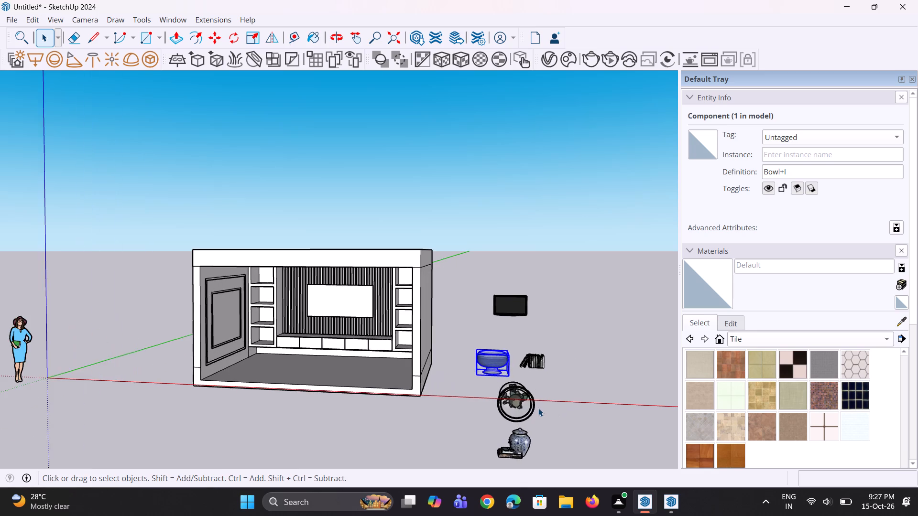
{"action": "scroll", "coordinate": [538, 408], "scroll_direction": "up", "scroll_amount": 2}
{"action": "key", "text": "s"}
{"action": "scroll", "coordinate": [525, 377], "scroll_direction": "up", "scroll_amount": 2}
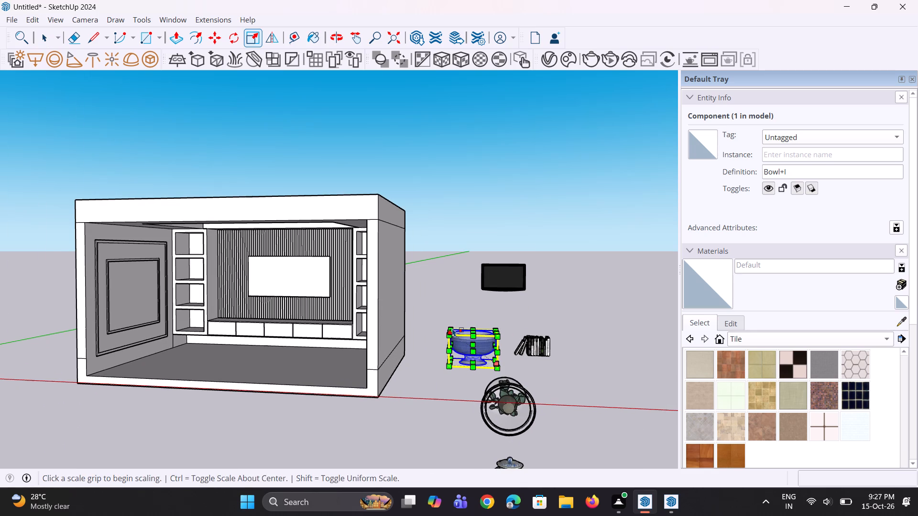
{"action": "left_click", "coordinate": [451, 326]}
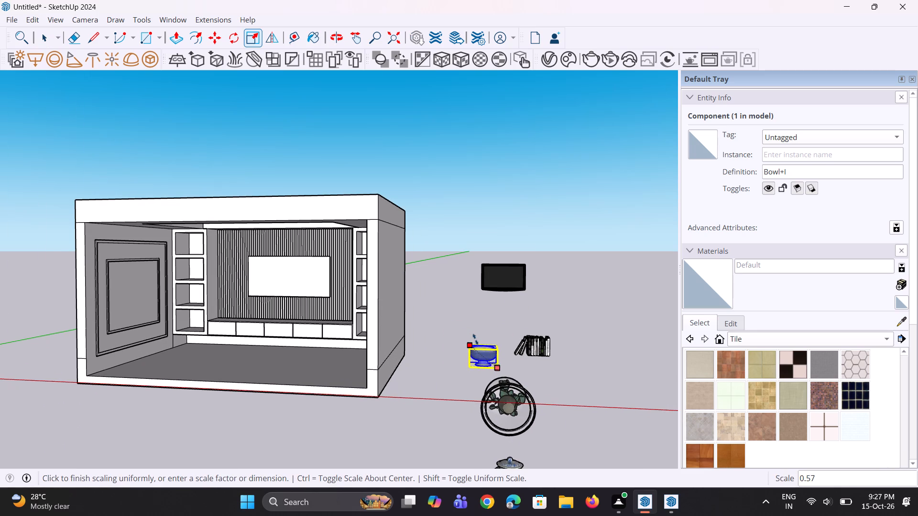
{"action": "left_click", "coordinate": [475, 339]}
Move the scaled bowl to the lowest compartment of the right-hand shelf unit.
{"action": "key", "text": "m"}
{"action": "left_click", "coordinate": [502, 364]}
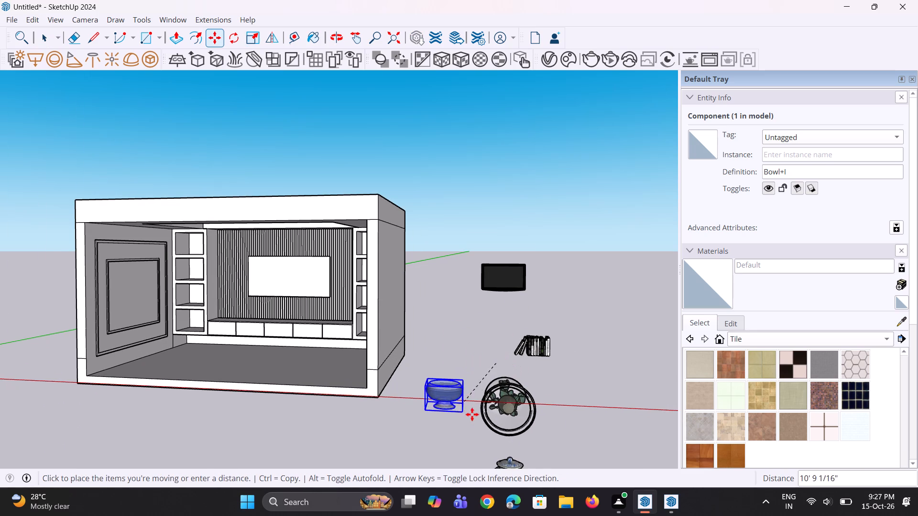
{"action": "scroll", "coordinate": [472, 414], "scroll_direction": "down", "scroll_amount": 3}
{"action": "scroll", "coordinate": [360, 373], "scroll_direction": "up", "scroll_amount": 11}
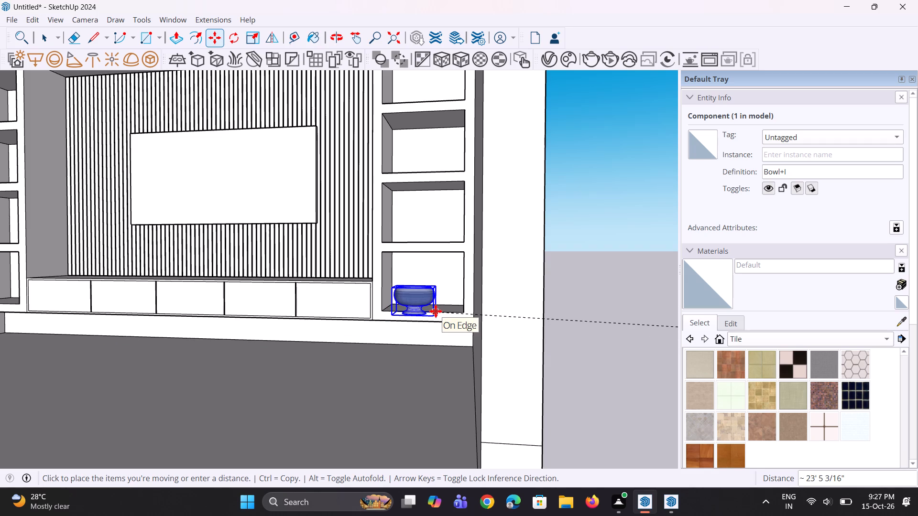
{"action": "left_click", "coordinate": [436, 311]}
Fine-tune the bowl's position so it sits on the floor of the right shelf unit's lowest compartment.
{"action": "middle_click_drag", "start_coordinate": [412, 319], "coordinate": [463, 364]}
{"action": "scroll", "coordinate": [456, 347], "scroll_direction": "up", "scroll_amount": 3}
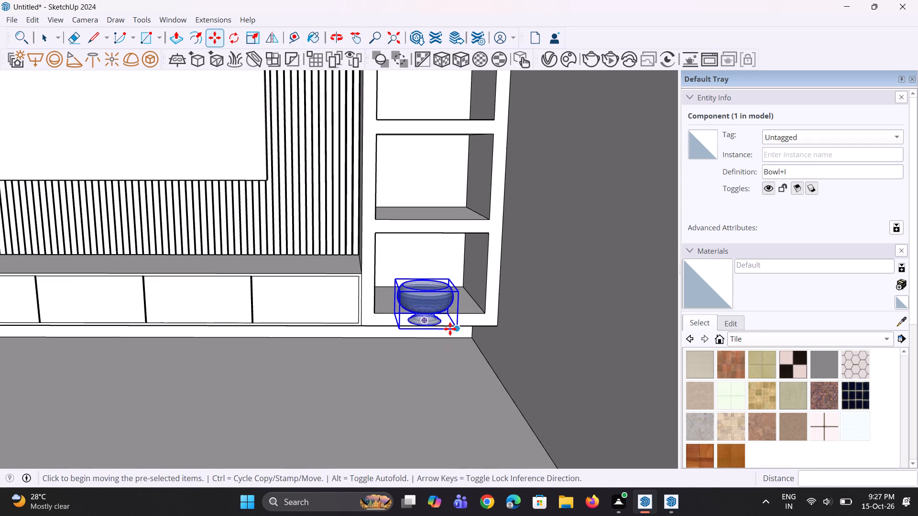
{"action": "left_click", "coordinate": [450, 329]}
{"action": "left_click", "coordinate": [450, 317]}
{"action": "middle_click_drag", "start_coordinate": [448, 317], "coordinate": [430, 317]}
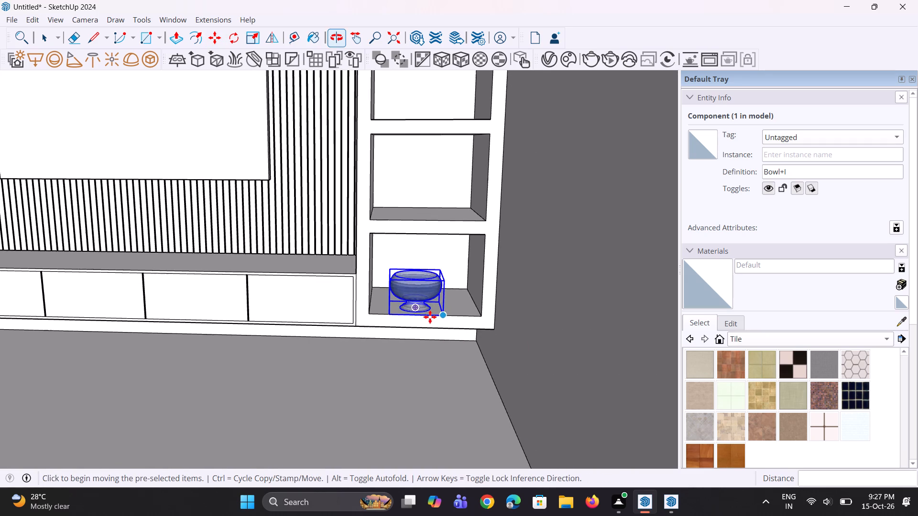
{"action": "scroll", "coordinate": [430, 317], "scroll_direction": "up", "scroll_amount": 4}
{"action": "left_click", "coordinate": [447, 314]}
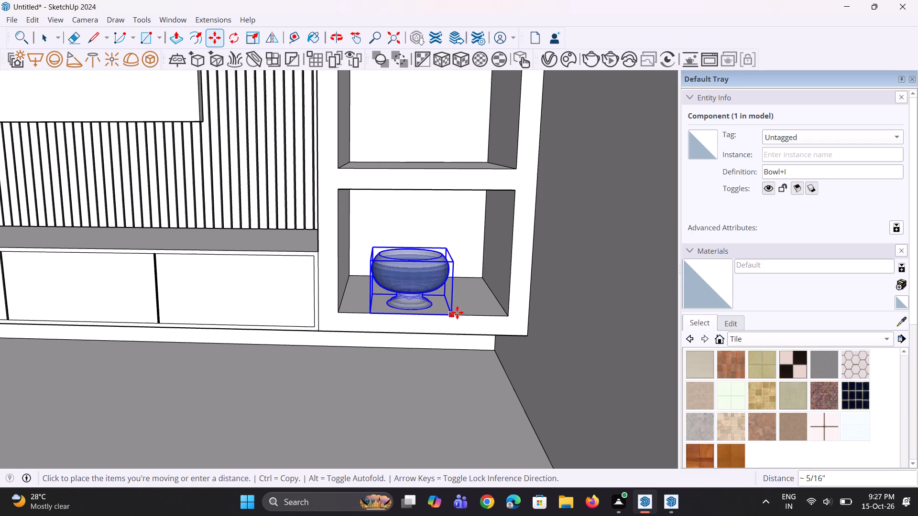
{"action": "left_click", "coordinate": [456, 310]}
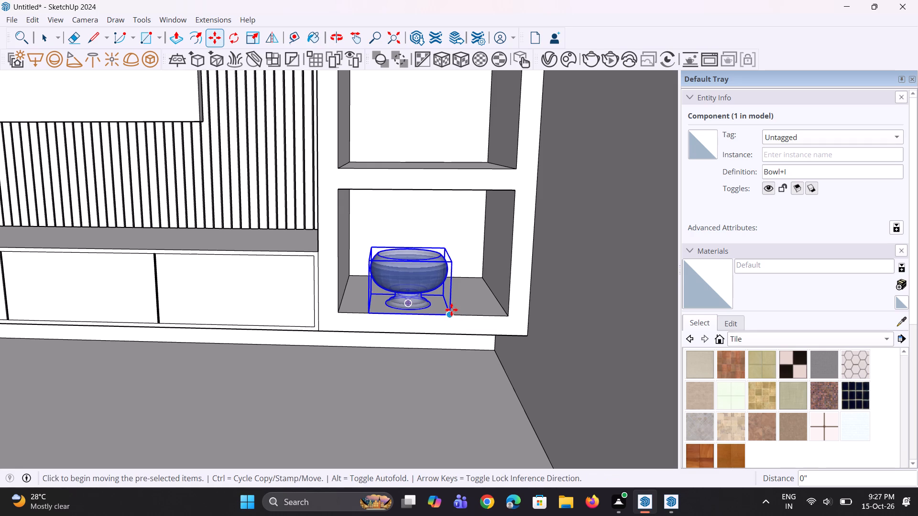
{"action": "left_click", "coordinate": [451, 310]}
{"action": "left_click", "coordinate": [448, 304]}
{"action": "scroll", "coordinate": [444, 312], "scroll_direction": "down", "scroll_amount": 6}
{"action": "middle_click_drag", "start_coordinate": [440, 312], "coordinate": [423, 292]}
{"action": "key", "text": "space"}
{"action": "scroll", "coordinate": [423, 295], "scroll_direction": "down", "scroll_amount": 11}
{"action": "left_click", "coordinate": [496, 342]}
Move the stacked books with the potted plant from outside the room to the second-lowest compartment of the right-hand shelf unit.
{"action": "scroll", "coordinate": [433, 337], "scroll_direction": "down", "scroll_amount": 4}
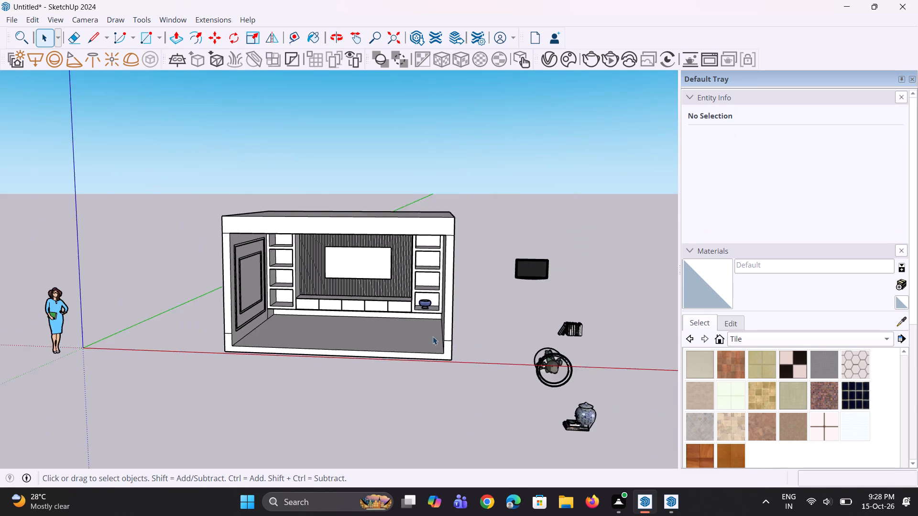
{"action": "scroll", "coordinate": [437, 336], "scroll_direction": "up", "scroll_amount": 2}
{"action": "scroll", "coordinate": [538, 348], "scroll_direction": "up", "scroll_amount": 2}
{"action": "scroll", "coordinate": [514, 350], "scroll_direction": "down", "scroll_amount": 9}
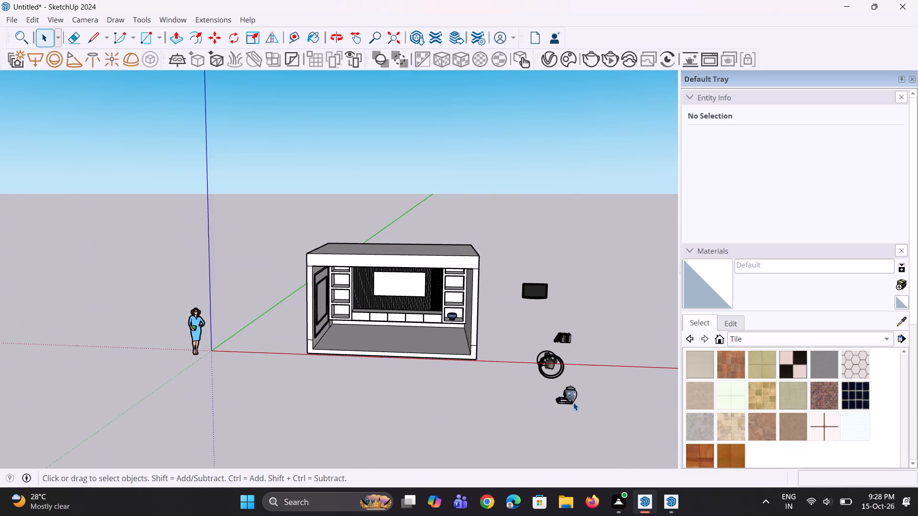
{"action": "scroll", "coordinate": [575, 403], "scroll_direction": "up", "scroll_amount": 3}
{"action": "left_click", "coordinate": [568, 391]}
{"action": "scroll", "coordinate": [568, 401], "scroll_direction": "up", "scroll_amount": 11}
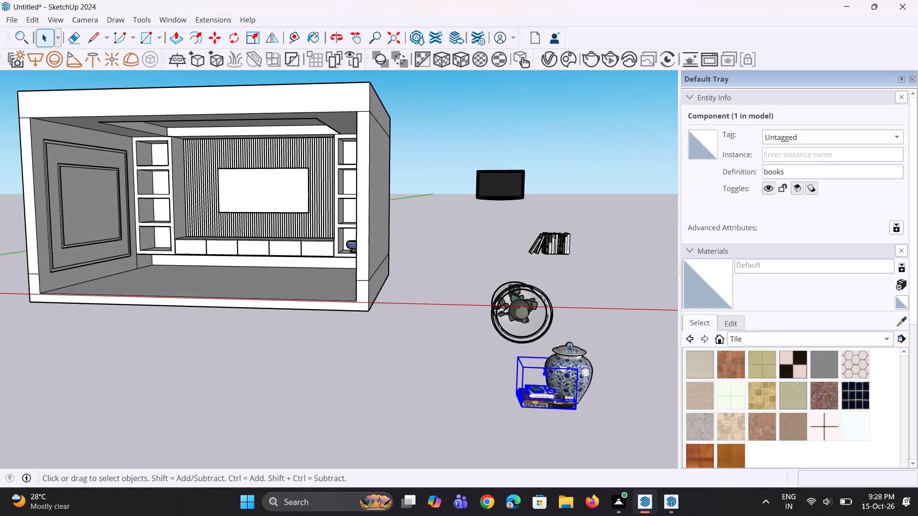
{"action": "key", "text": "m"}
{"action": "left_click", "coordinate": [575, 410]}
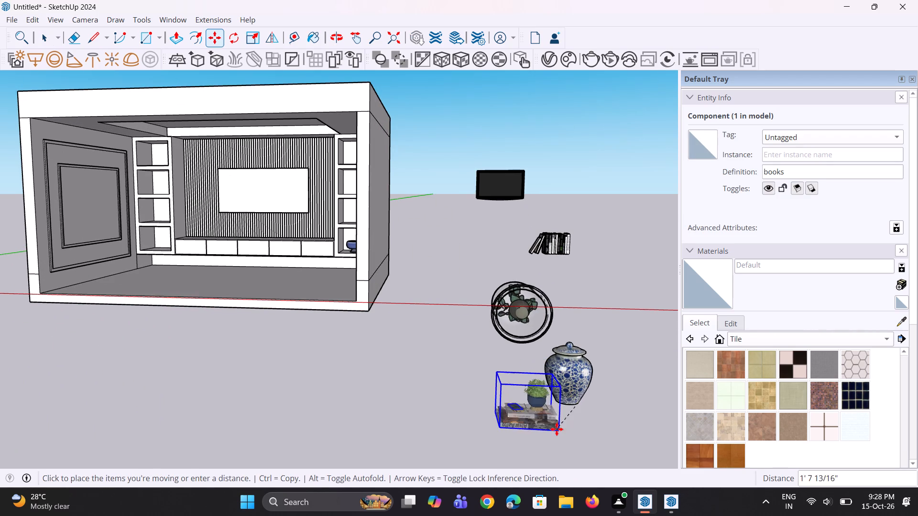
{"action": "scroll", "coordinate": [559, 427], "scroll_direction": "down", "scroll_amount": 7}
{"action": "scroll", "coordinate": [435, 294], "scroll_direction": "up", "scroll_amount": 4}
{"action": "scroll", "coordinate": [390, 268], "scroll_direction": "up", "scroll_amount": 4}
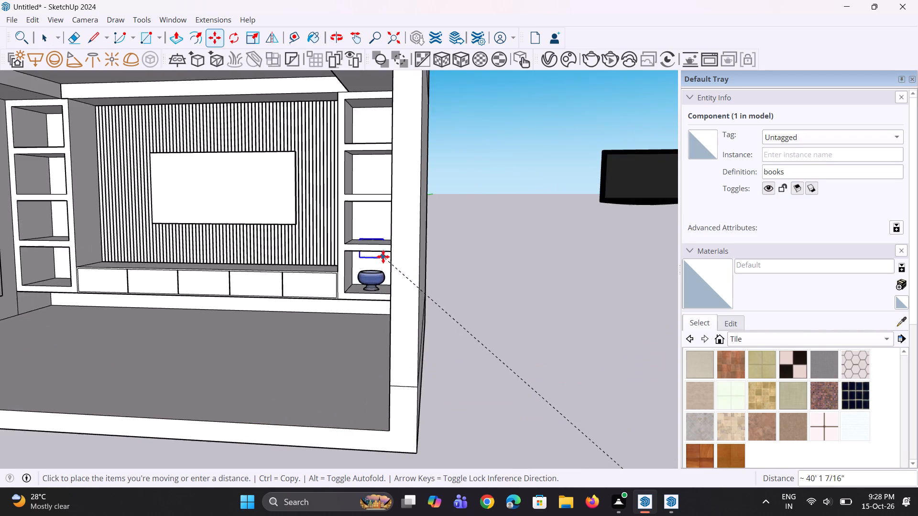
{"action": "scroll", "coordinate": [383, 257], "scroll_direction": "up", "scroll_amount": 4}
{"action": "left_click", "coordinate": [384, 236]}
Shift the stacked books back from the compartment's front edge, deeper onto its shelf.
{"action": "middle_click_drag", "start_coordinate": [383, 236], "coordinate": [415, 300]}
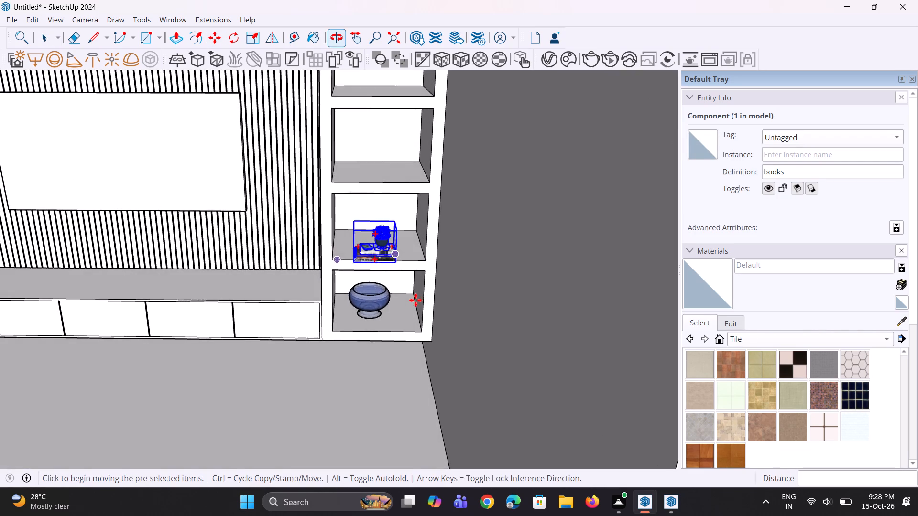
{"action": "scroll", "coordinate": [401, 280], "scroll_direction": "up", "scroll_amount": 10}
{"action": "left_click", "coordinate": [374, 213]}
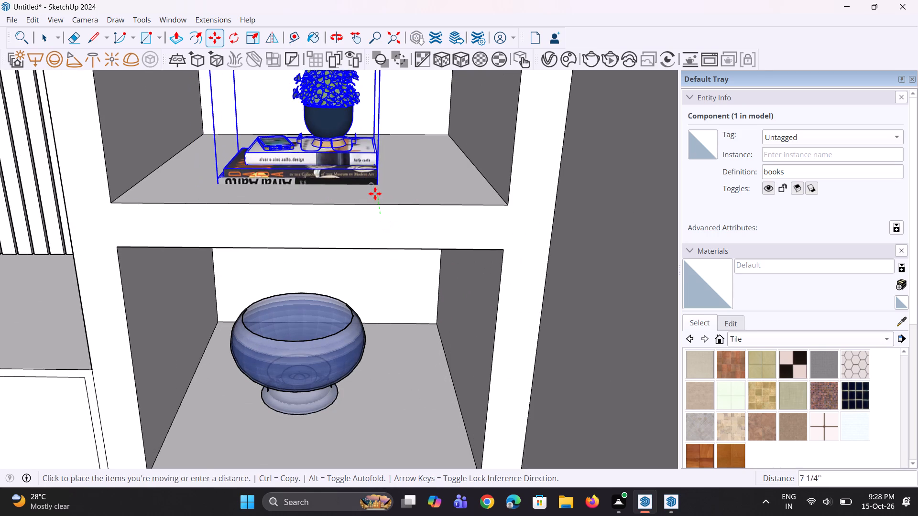
{"action": "left_click", "coordinate": [375, 190]}
Widen the stacked books and plant along the red axis to a scale factor of about 1.16.
{"action": "scroll", "coordinate": [414, 268], "scroll_direction": "down", "scroll_amount": 4}
{"action": "key", "text": "s"}
{"action": "scroll", "coordinate": [365, 191], "scroll_direction": "up", "scroll_amount": 2}
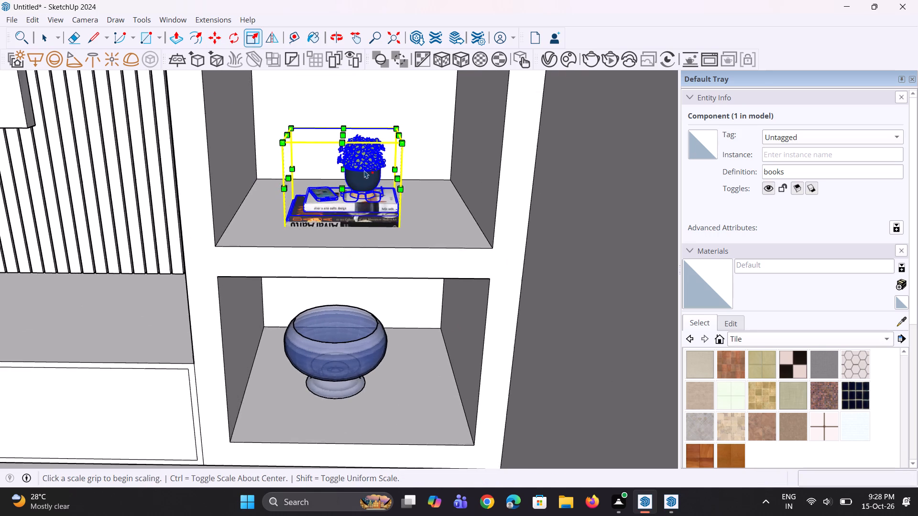
{"action": "scroll", "coordinate": [364, 170], "scroll_direction": "up", "scroll_amount": 3}
{"action": "left_click", "coordinate": [264, 182]}
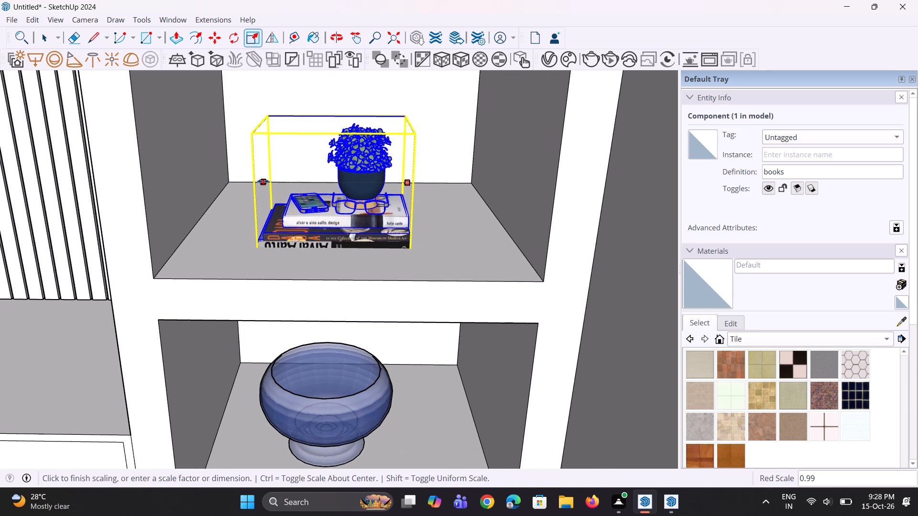
{"action": "left_click", "coordinate": [239, 181]}
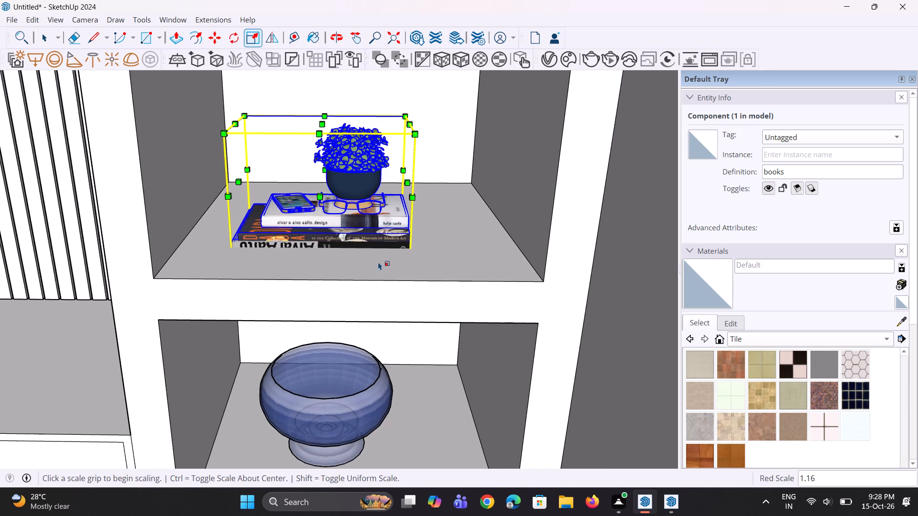
Adjust the height of the widened book stack so it rests on the floor of its compartment.
{"action": "key", "text": "m"}
{"action": "scroll", "coordinate": [386, 265], "scroll_direction": "up", "scroll_amount": 3}
{"action": "left_click", "coordinate": [420, 252]}
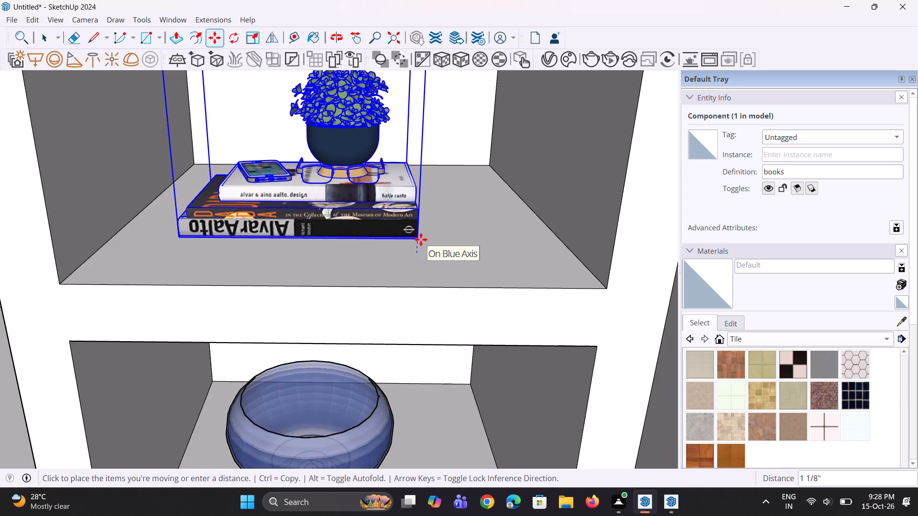
{"action": "left_click", "coordinate": [421, 245]}
Scale the stacked books and plant up uniformly to a factor of about 1.22.
{"action": "scroll", "coordinate": [395, 275], "scroll_direction": "down", "scroll_amount": 6}
{"action": "middle_click_drag", "start_coordinate": [393, 276], "coordinate": [382, 279]}
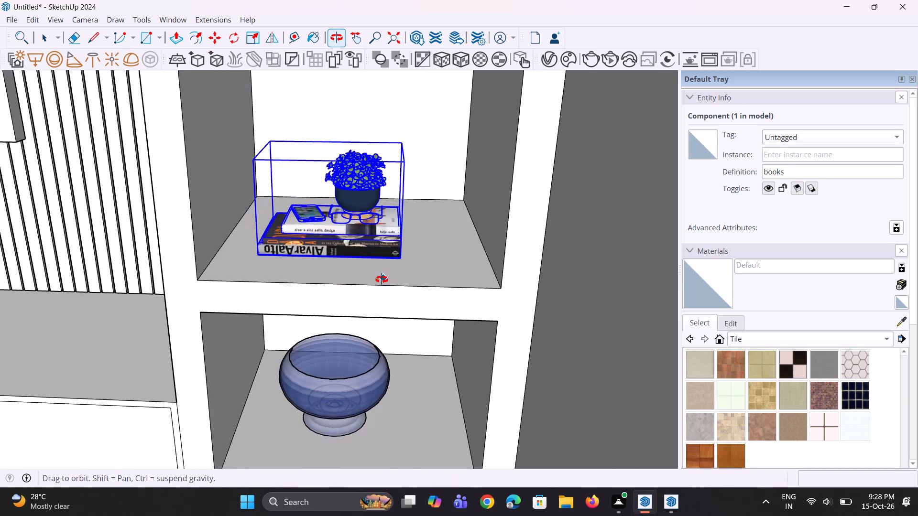
{"action": "middle_click_drag", "start_coordinate": [382, 279], "coordinate": [381, 310]}
{"action": "key", "text": "s"}
{"action": "scroll", "coordinate": [320, 177], "scroll_direction": "up", "scroll_amount": 3}
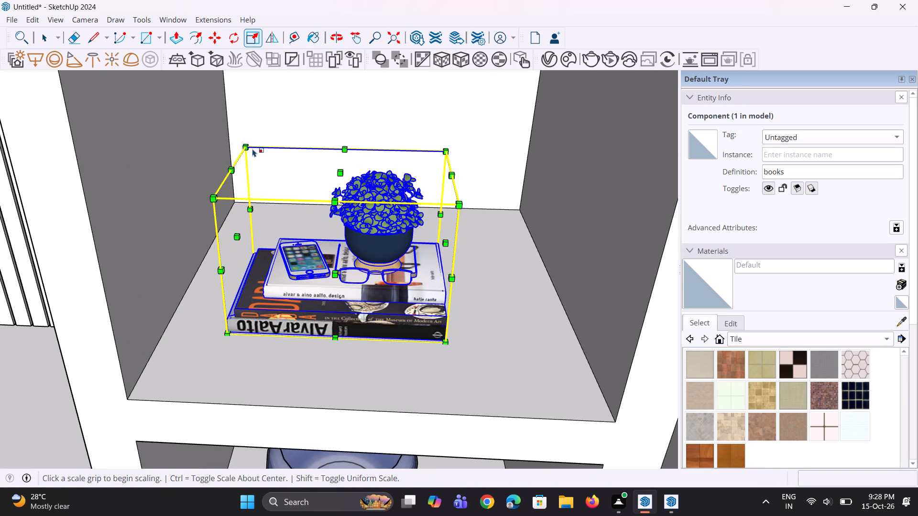
{"action": "left_click", "coordinate": [245, 147]}
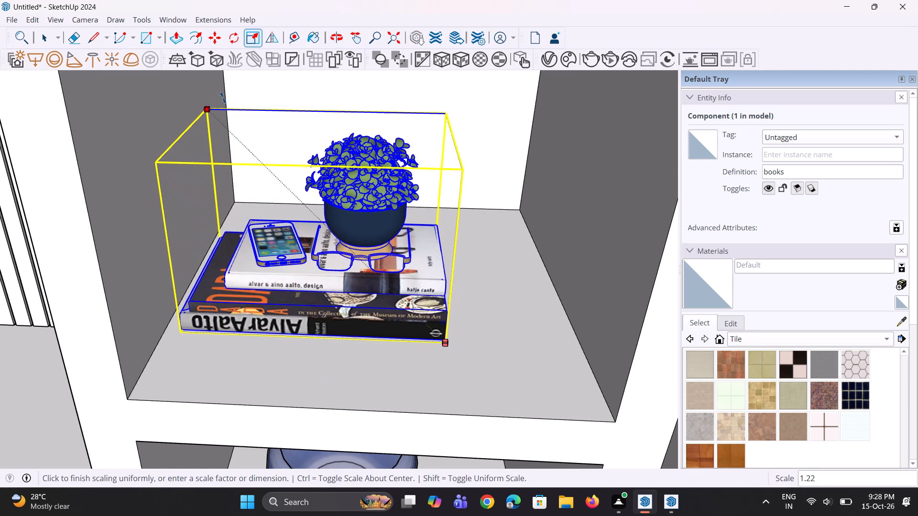
{"action": "left_click", "coordinate": [223, 97]}
Move the enlarged book stack about 3" sideways to centre it, bring it slightly forward in the compartment, and deselect it.
{"action": "middle_click_drag", "start_coordinate": [371, 268], "coordinate": [366, 249]}
{"action": "key", "text": "m"}
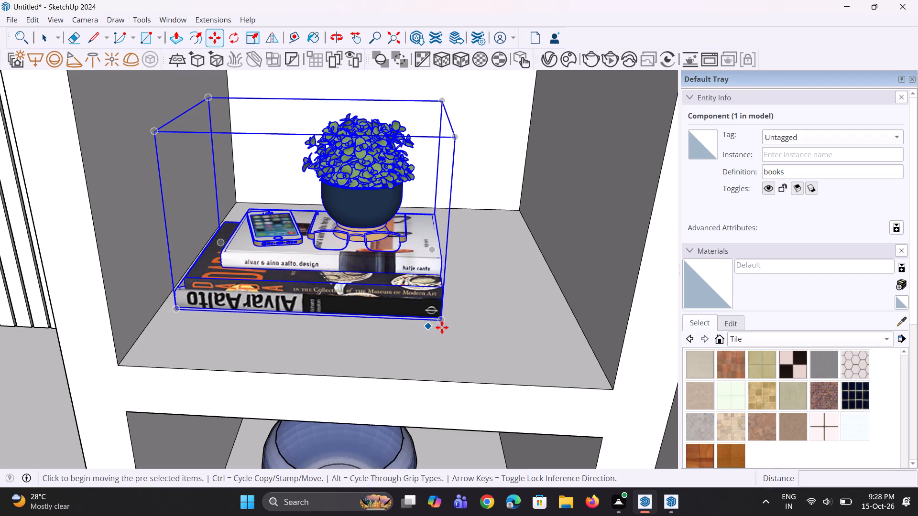
{"action": "left_click", "coordinate": [442, 323]}
{"action": "left_click", "coordinate": [479, 328]}
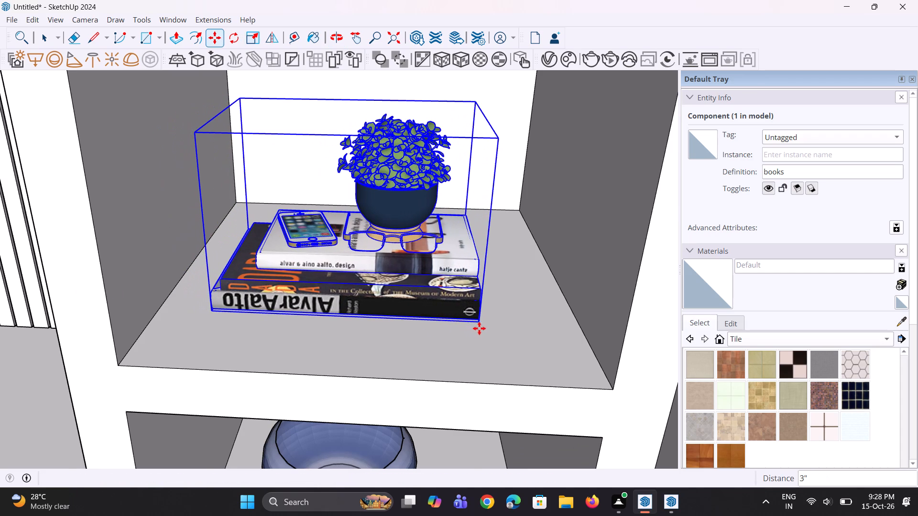
{"action": "left_click", "coordinate": [483, 325]}
{"action": "left_click", "coordinate": [480, 342]}
{"action": "scroll", "coordinate": [480, 343], "scroll_direction": "down", "scroll_amount": 6}
{"action": "scroll", "coordinate": [476, 344], "scroll_direction": "up", "scroll_amount": 1}
{"action": "middle_click_drag", "start_coordinate": [475, 344], "coordinate": [464, 316]}
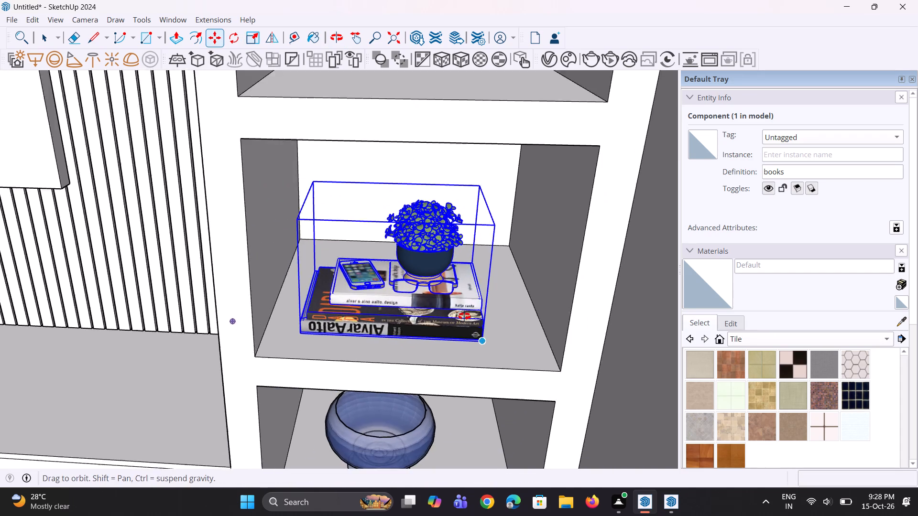
{"action": "middle_click_drag", "start_coordinate": [464, 316], "coordinate": [462, 312]}
{"action": "key", "text": "space"}
{"action": "scroll", "coordinate": [462, 312], "scroll_direction": "down", "scroll_amount": 20}
{"action": "scroll", "coordinate": [462, 312], "scroll_direction": "down", "scroll_amount": 4}
{"action": "key", "text": "space"}
{"action": "left_click", "coordinate": [547, 336]}
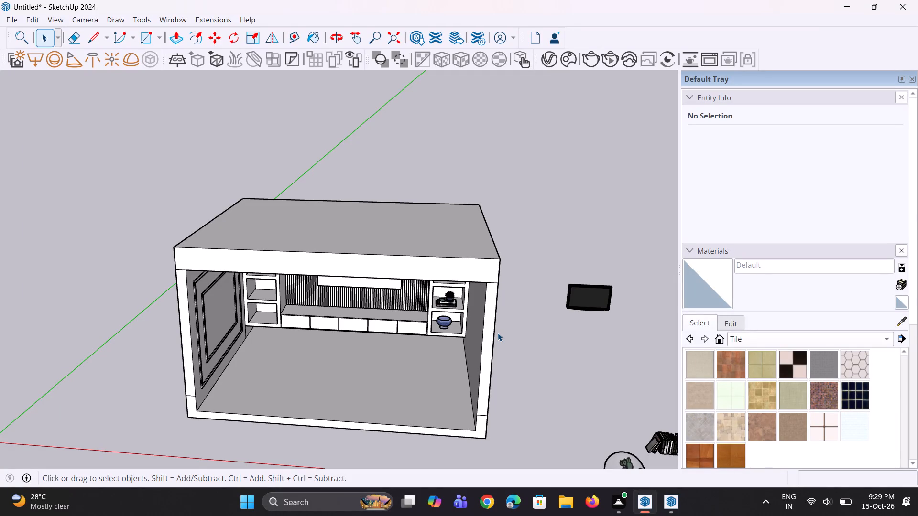
Move the blue-and-white lidded jar from outside the room to the second-highest compartment of the right-hand shelf unit.
{"action": "scroll", "coordinate": [472, 310], "scroll_direction": "down", "scroll_amount": 4}
{"action": "middle_click_drag", "start_coordinate": [470, 308], "coordinate": [456, 254]}
{"action": "scroll", "coordinate": [520, 318], "scroll_direction": "up", "scroll_amount": 2}
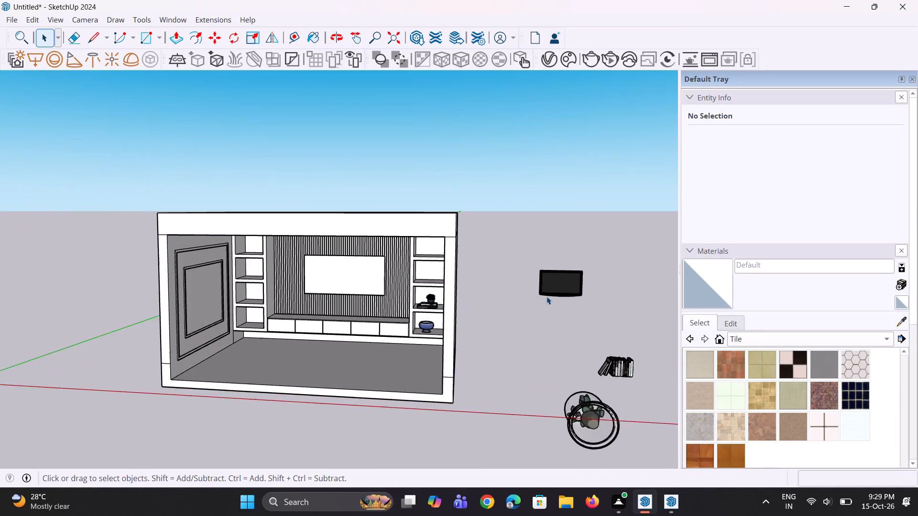
{"action": "scroll", "coordinate": [546, 296], "scroll_direction": "up", "scroll_amount": 5}
{"action": "scroll", "coordinate": [510, 274], "scroll_direction": "down", "scroll_amount": 9}
{"action": "scroll", "coordinate": [562, 398], "scroll_direction": "up", "scroll_amount": 3}
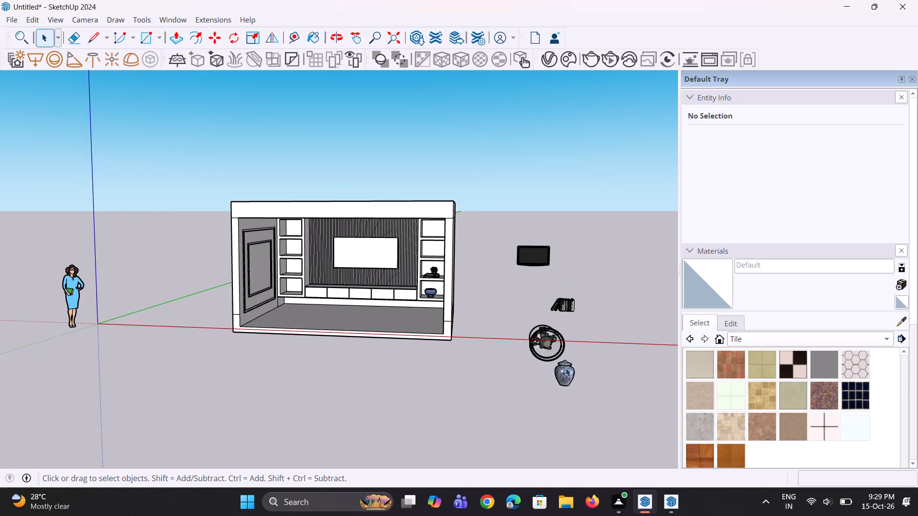
{"action": "left_click", "coordinate": [566, 371]}
{"action": "scroll", "coordinate": [561, 377], "scroll_direction": "up", "scroll_amount": 2}
{"action": "key", "text": "m"}
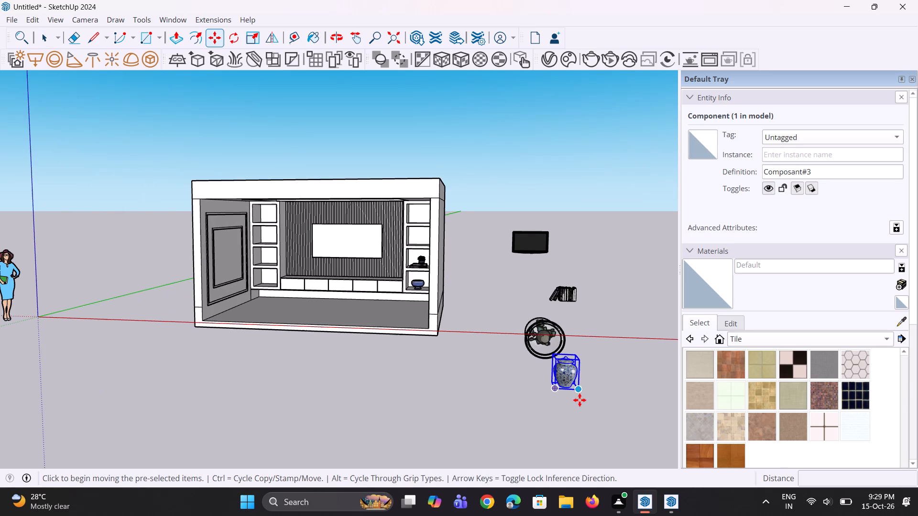
{"action": "left_click", "coordinate": [579, 400]}
{"action": "scroll", "coordinate": [339, 263], "scroll_direction": "up", "scroll_amount": 4}
{"action": "scroll", "coordinate": [429, 236], "scroll_direction": "up", "scroll_amount": 2}
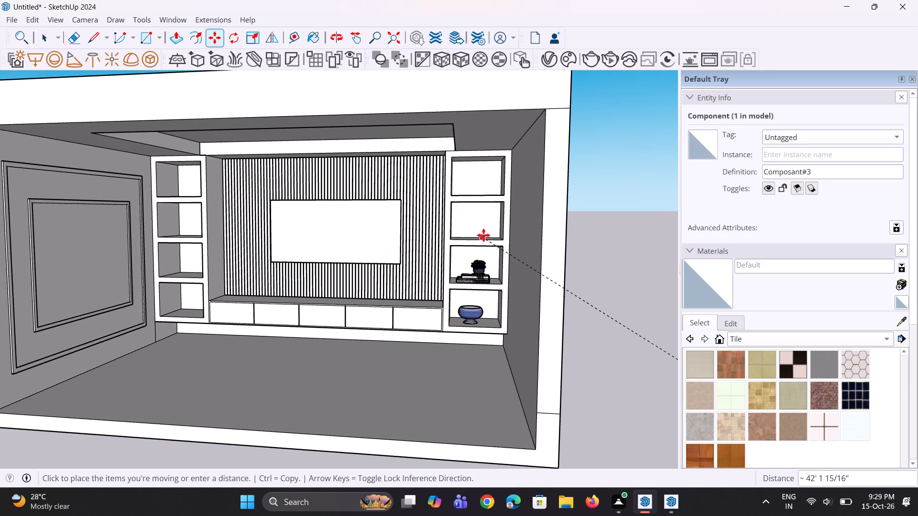
{"action": "left_click", "coordinate": [475, 242]}
Fine-tune the lidded jar's position so it stands centred on its compartment floor, set back from the front edge, and deselect it.
{"action": "middle_click_drag", "start_coordinate": [485, 254], "coordinate": [485, 267]}
{"action": "scroll", "coordinate": [469, 226], "scroll_direction": "up", "scroll_amount": 7}
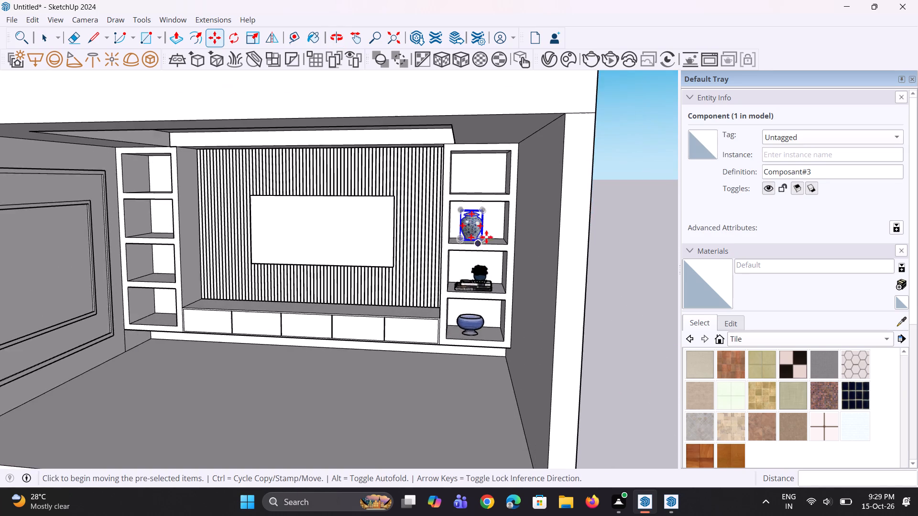
{"action": "scroll", "coordinate": [486, 237], "scroll_direction": "up", "scroll_amount": 6}
{"action": "left_click", "coordinate": [474, 245]}
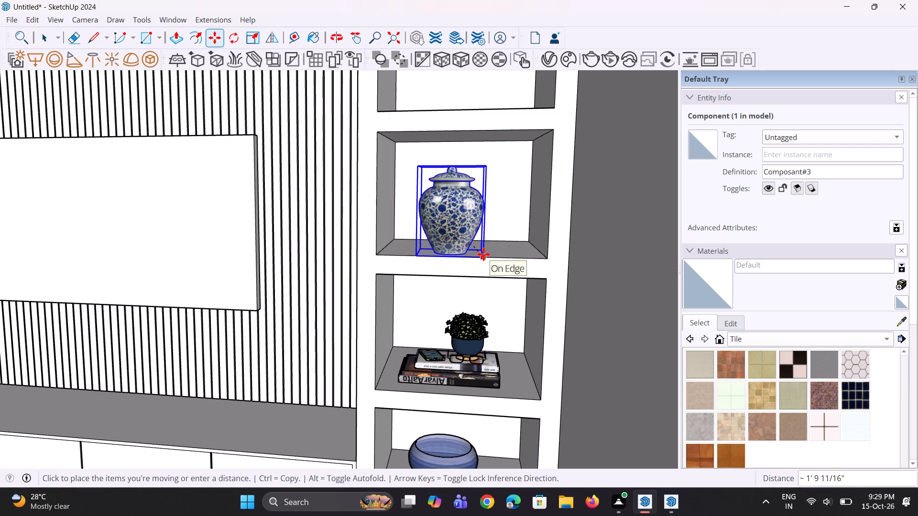
{"action": "left_click", "coordinate": [491, 255]}
{"action": "middle_click_drag", "start_coordinate": [480, 251], "coordinate": [477, 252]}
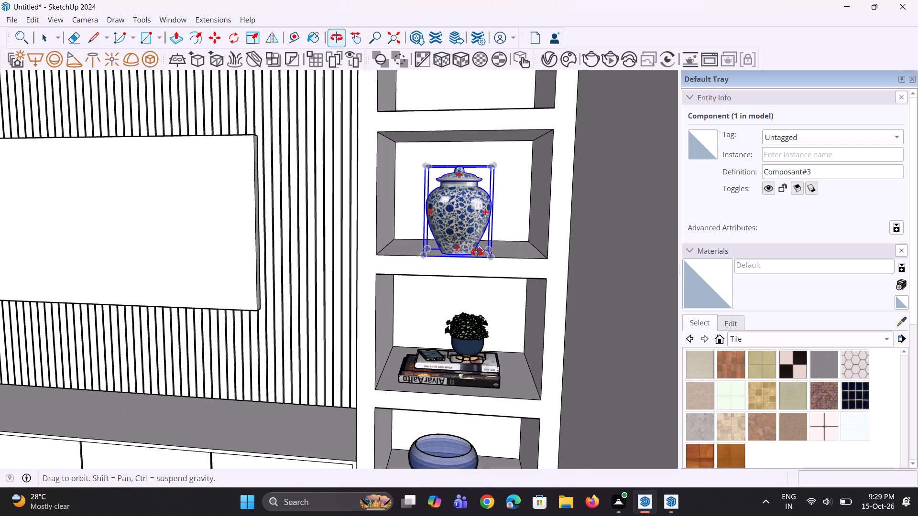
{"action": "middle_click_drag", "start_coordinate": [477, 252], "coordinate": [474, 255]}
{"action": "scroll", "coordinate": [479, 259], "scroll_direction": "up", "scroll_amount": 6}
{"action": "left_click", "coordinate": [496, 261]}
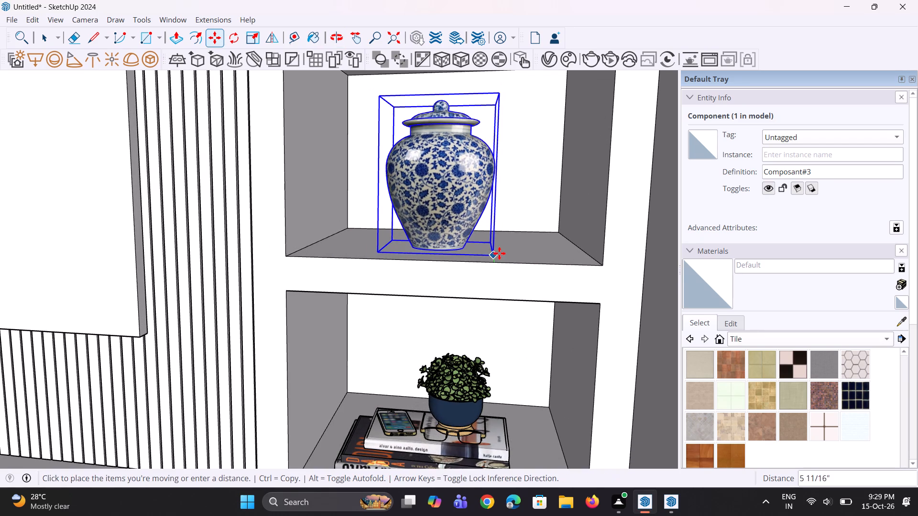
{"action": "left_click", "coordinate": [499, 253]}
{"action": "scroll", "coordinate": [500, 259], "scroll_direction": "down", "scroll_amount": 16}
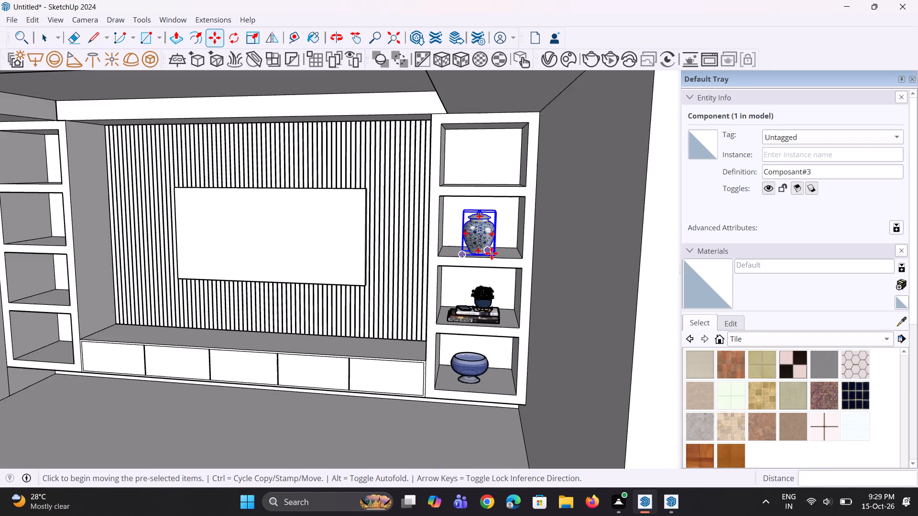
{"action": "middle_click_drag", "start_coordinate": [491, 253], "coordinate": [490, 235]}
{"action": "scroll", "coordinate": [482, 237], "scroll_direction": "down", "scroll_amount": 6}
{"action": "key", "text": "space"}
{"action": "key", "text": "space"}
{"action": "left_click", "coordinate": [593, 280]}
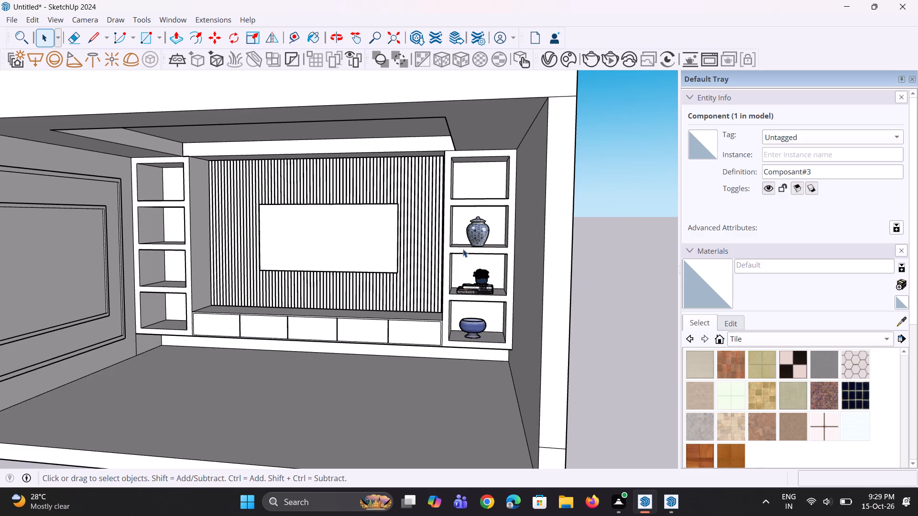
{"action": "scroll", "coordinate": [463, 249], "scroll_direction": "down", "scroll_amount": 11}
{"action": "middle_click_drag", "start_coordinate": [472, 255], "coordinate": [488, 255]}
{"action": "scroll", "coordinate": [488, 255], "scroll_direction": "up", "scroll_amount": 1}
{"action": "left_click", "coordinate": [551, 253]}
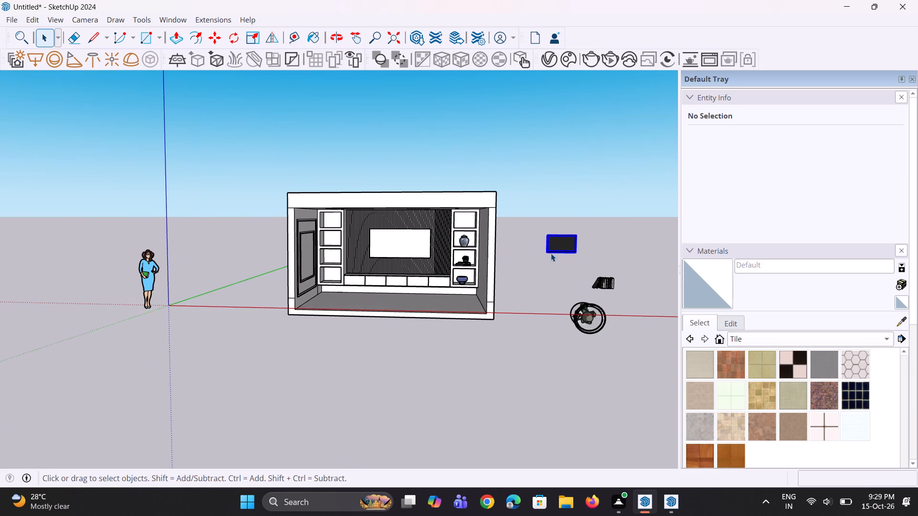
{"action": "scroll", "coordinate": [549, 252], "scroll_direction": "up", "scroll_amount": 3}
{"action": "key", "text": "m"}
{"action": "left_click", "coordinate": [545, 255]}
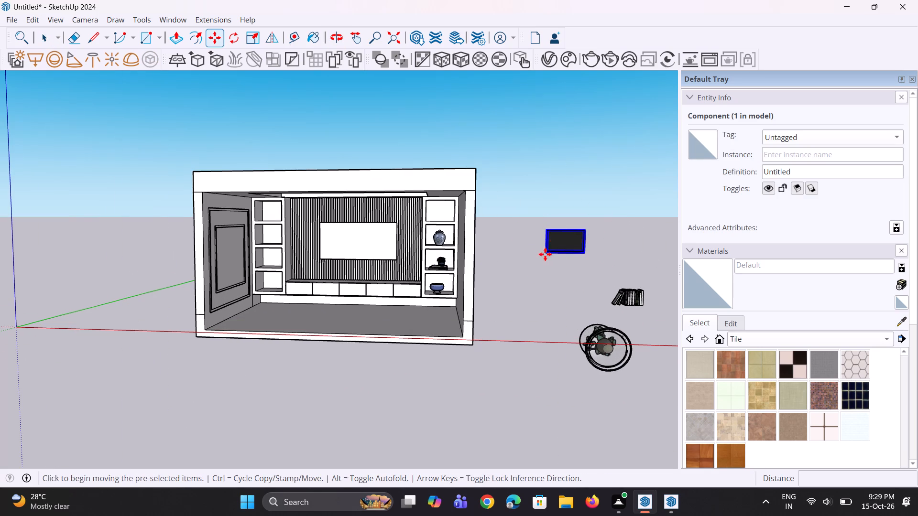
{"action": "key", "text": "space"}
Move the row of upright books from outside into the room, in front of the right-hand shelf unit.
{"action": "scroll", "coordinate": [495, 285], "scroll_direction": "down", "scroll_amount": 4}
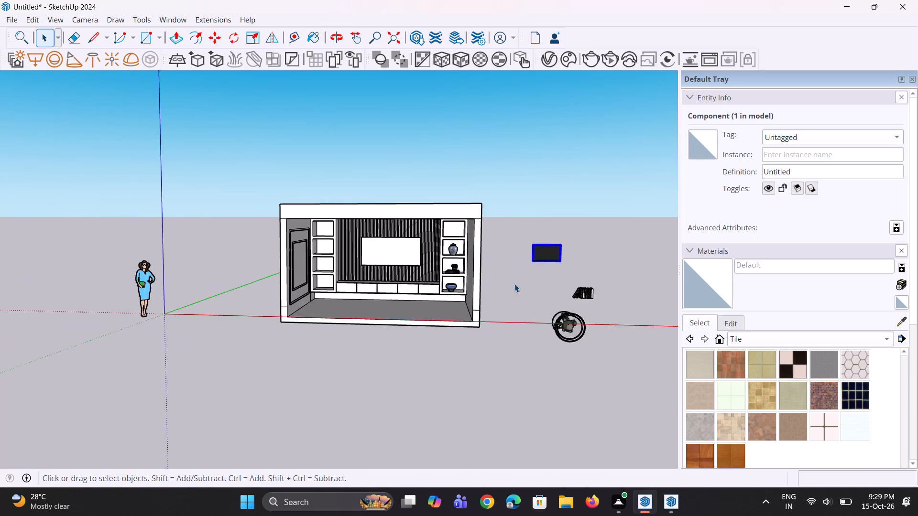
{"action": "scroll", "coordinate": [529, 292], "scroll_direction": "up", "scroll_amount": 3}
{"action": "left_click", "coordinate": [599, 289]}
{"action": "key", "text": "m"}
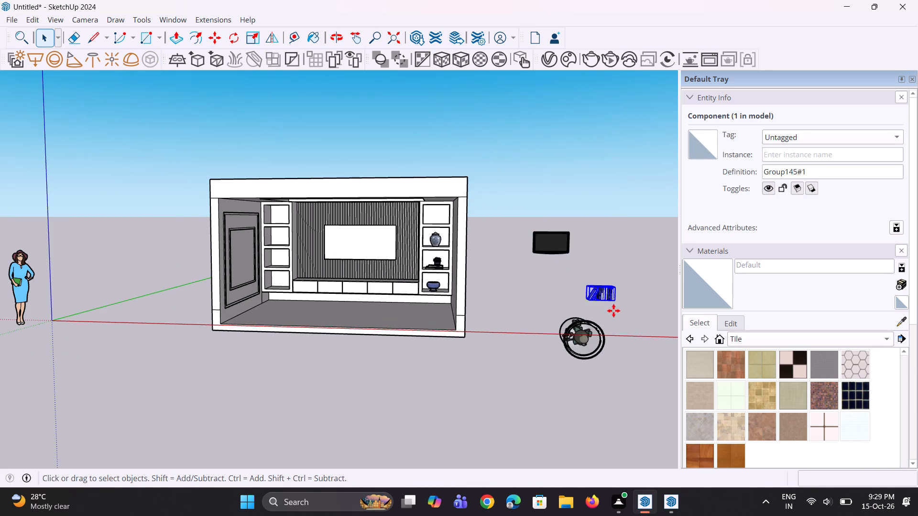
{"action": "left_click", "coordinate": [615, 303]}
{"action": "scroll", "coordinate": [458, 228], "scroll_direction": "up", "scroll_amount": 6}
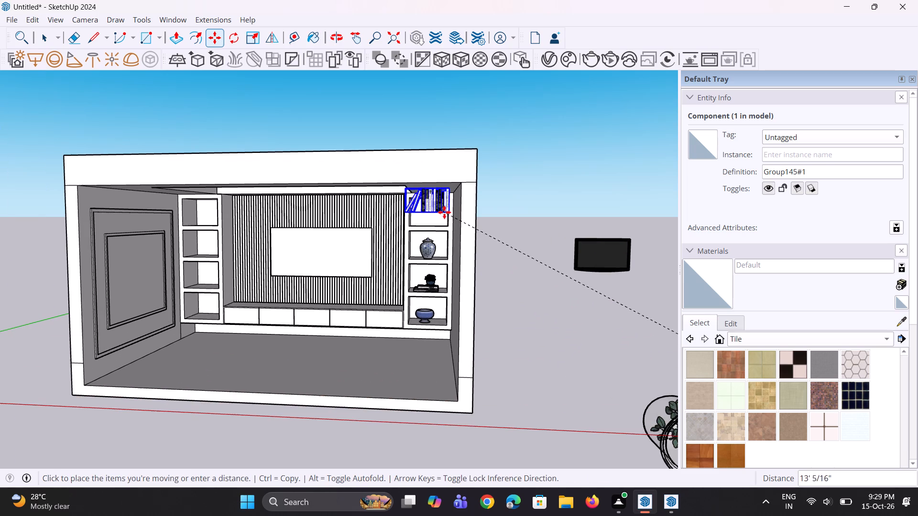
{"action": "left_click", "coordinate": [442, 225]}
Move the row of upright books up into the top compartment of the right-hand shelf unit.
{"action": "scroll", "coordinate": [443, 229], "scroll_direction": "up", "scroll_amount": 1}
{"action": "middle_click_drag", "start_coordinate": [443, 229], "coordinate": [445, 250]}
{"action": "scroll", "coordinate": [445, 249], "scroll_direction": "up", "scroll_amount": 1}
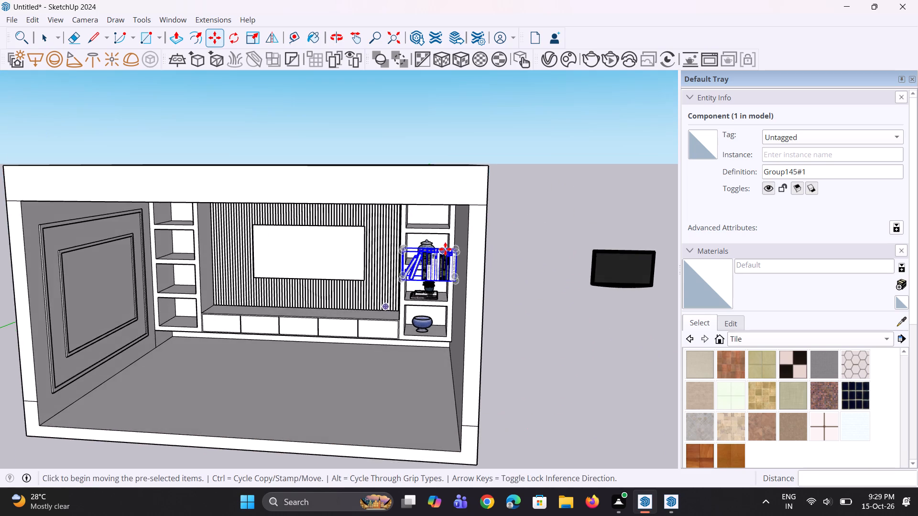
{"action": "scroll", "coordinate": [445, 249], "scroll_direction": "up", "scroll_amount": 2}
{"action": "left_click", "coordinate": [464, 290]}
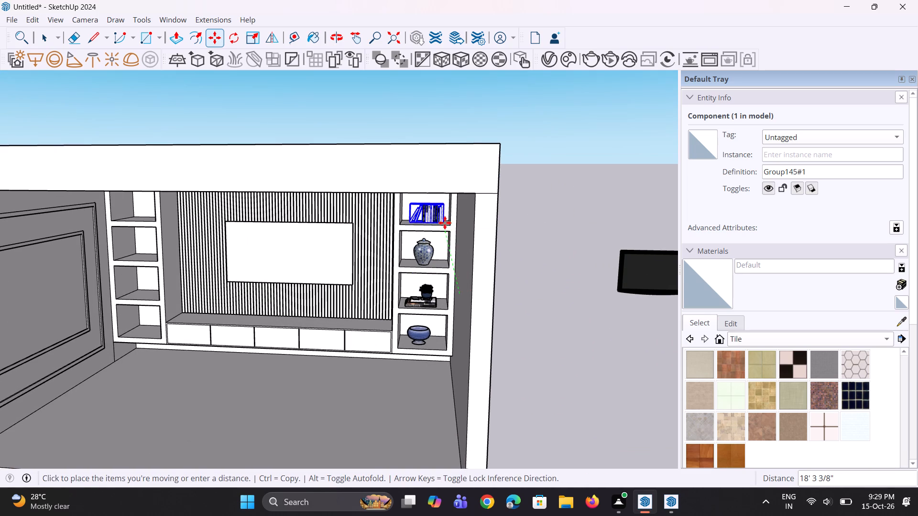
{"action": "left_click", "coordinate": [445, 223]}
Fine-tune the row of books so it rests on the top compartment's floor, clear of the side walls and set back from the front edge.
{"action": "scroll", "coordinate": [444, 228], "scroll_direction": "up", "scroll_amount": 18}
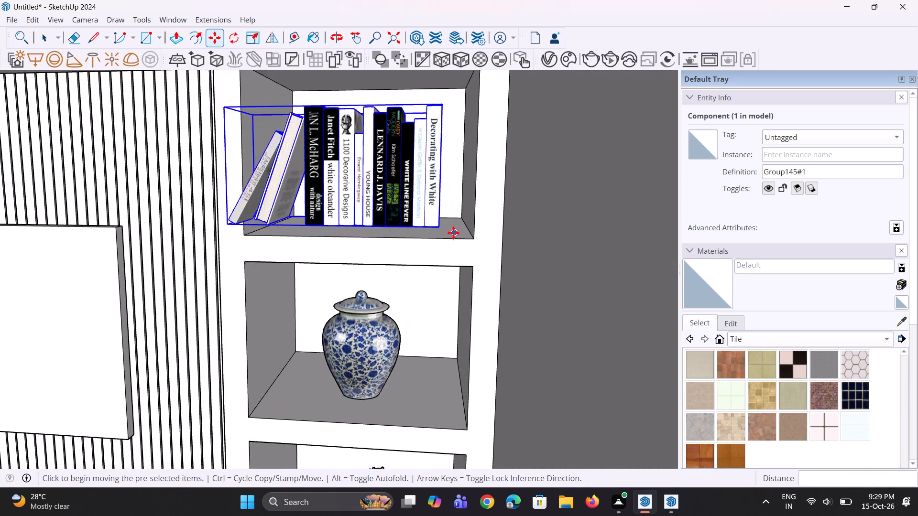
{"action": "scroll", "coordinate": [453, 233], "scroll_direction": "up", "scroll_amount": 2}
{"action": "middle_click_drag", "start_coordinate": [449, 231], "coordinate": [454, 241]}
{"action": "left_click", "coordinate": [447, 256]}
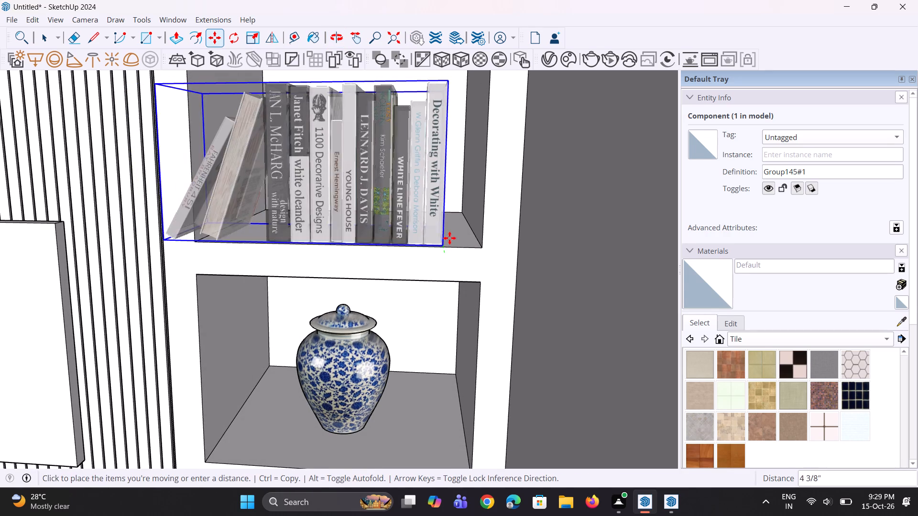
{"action": "left_click", "coordinate": [455, 238]}
{"action": "scroll", "coordinate": [444, 244], "scroll_direction": "up", "scroll_amount": 1}
{"action": "middle_click_drag", "start_coordinate": [444, 244], "coordinate": [446, 234]}
{"action": "scroll", "coordinate": [446, 234], "scroll_direction": "up", "scroll_amount": 4}
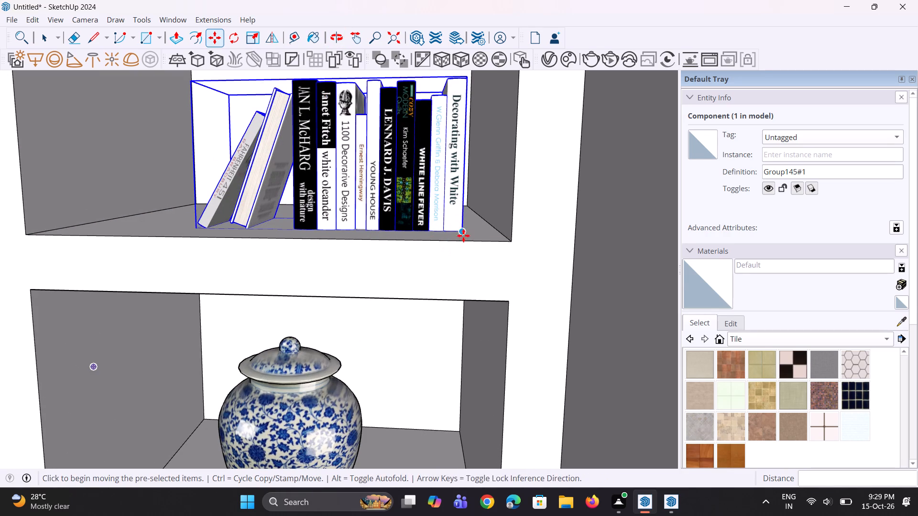
{"action": "left_click", "coordinate": [463, 236]}
{"action": "left_click", "coordinate": [442, 236]}
Scale the row of books up uniformly from its upper rear corner so it fills more of the top compartment, and deselect it.
{"action": "scroll", "coordinate": [442, 243], "scroll_direction": "down", "scroll_amount": 11}
{"action": "scroll", "coordinate": [447, 240], "scroll_direction": "up", "scroll_amount": 1}
{"action": "middle_click", "coordinate": [453, 227]}
{"action": "key", "text": "s"}
{"action": "scroll", "coordinate": [399, 161], "scroll_direction": "up", "scroll_amount": 5}
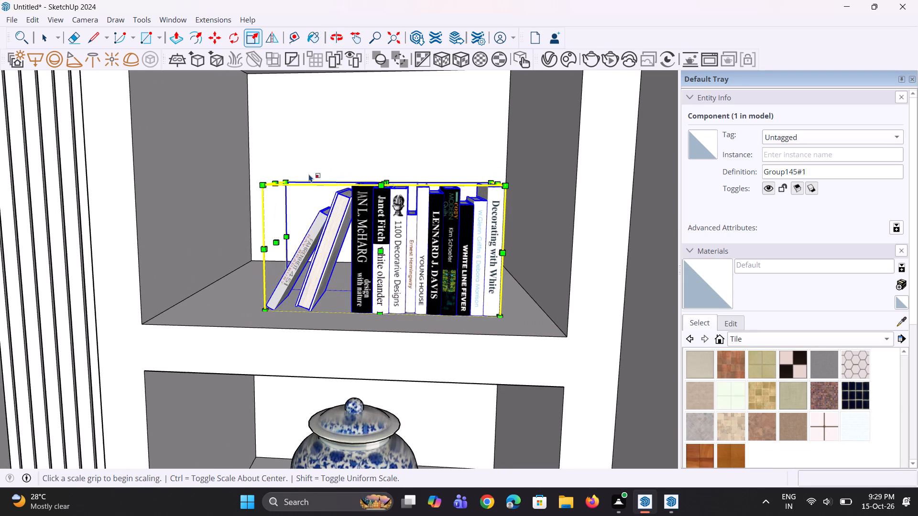
{"action": "left_click", "coordinate": [288, 180]}
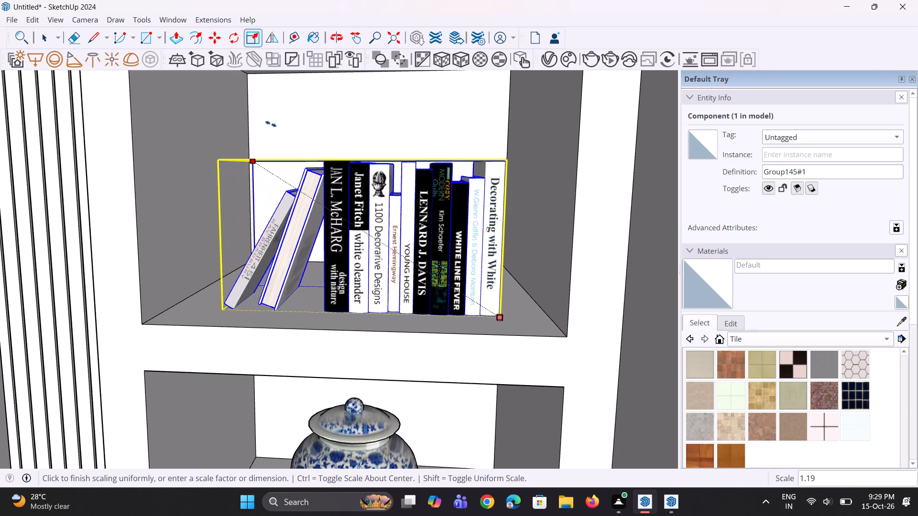
{"action": "left_click", "coordinate": [257, 109]}
{"action": "scroll", "coordinate": [299, 207], "scroll_direction": "down", "scroll_amount": 11}
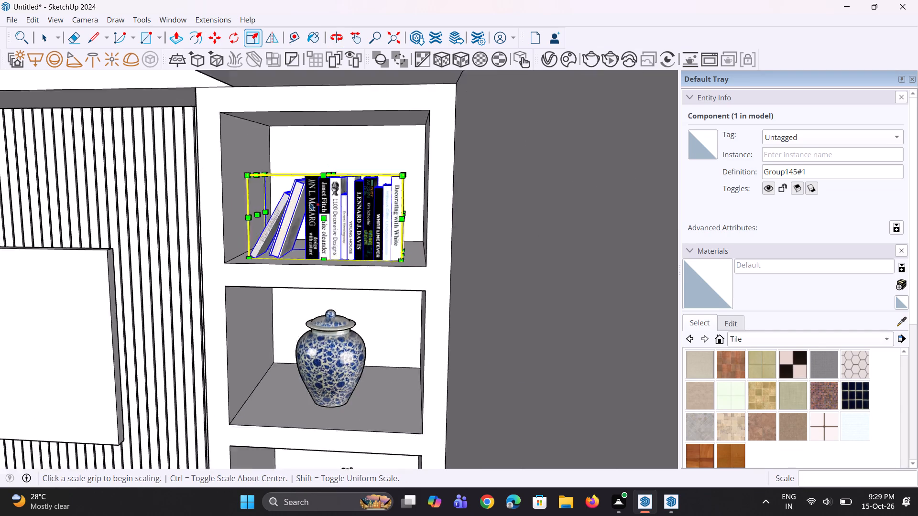
{"action": "scroll", "coordinate": [318, 202], "scroll_direction": "up", "scroll_amount": 1}
{"action": "middle_click_drag", "start_coordinate": [322, 202], "coordinate": [337, 190]}
{"action": "key", "text": "space"}
{"action": "key", "text": "space"}
{"action": "left_click", "coordinate": [394, 40]}
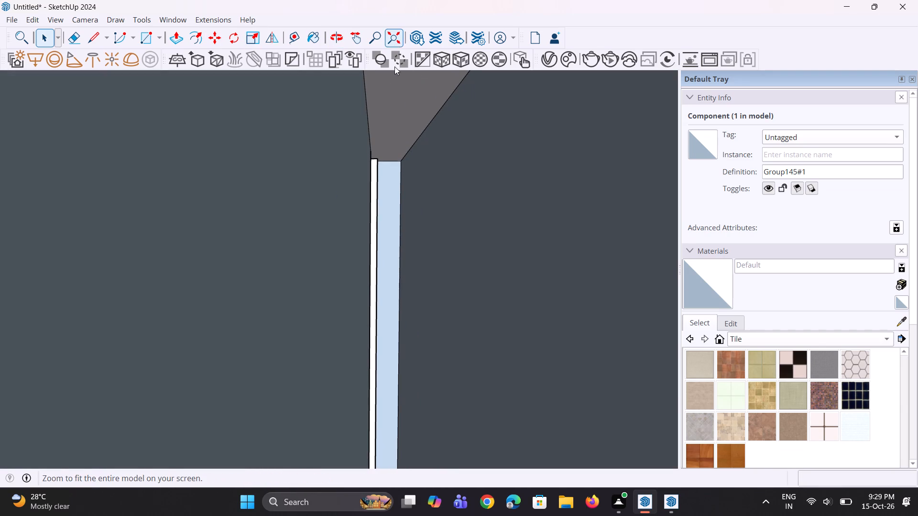
{"action": "scroll", "coordinate": [426, 201], "scroll_direction": "down", "scroll_amount": 4}
{"action": "left_click", "coordinate": [511, 233]}
{"action": "scroll", "coordinate": [463, 205], "scroll_direction": "up", "scroll_amount": 8}
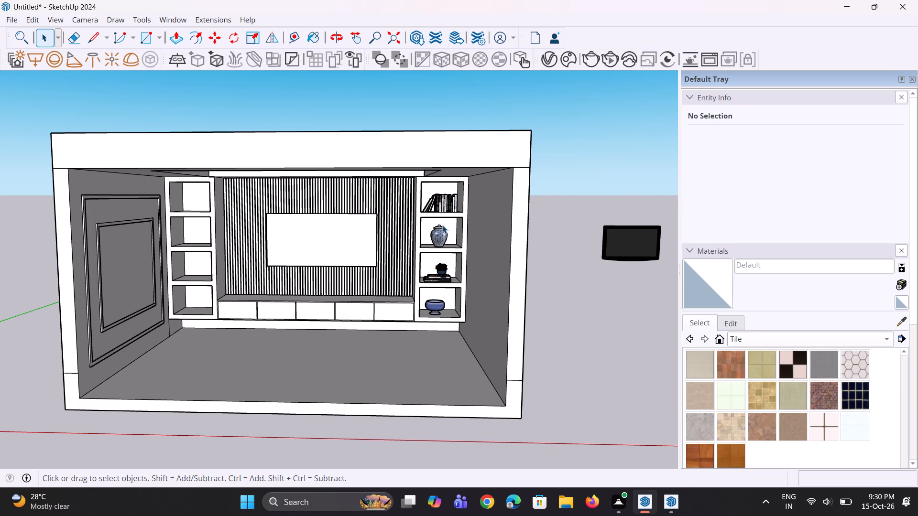
Open the V-Ray Asset Editor.
{"action": "left_click", "coordinate": [546, 66]}
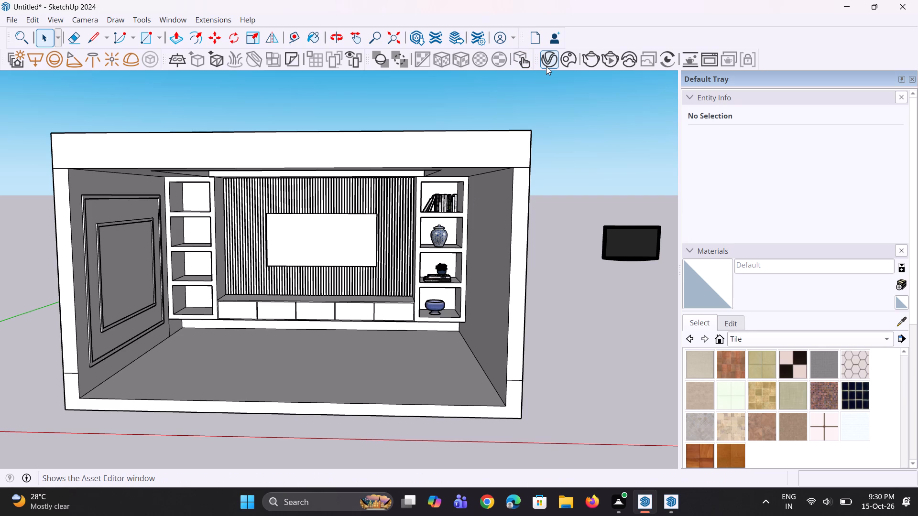
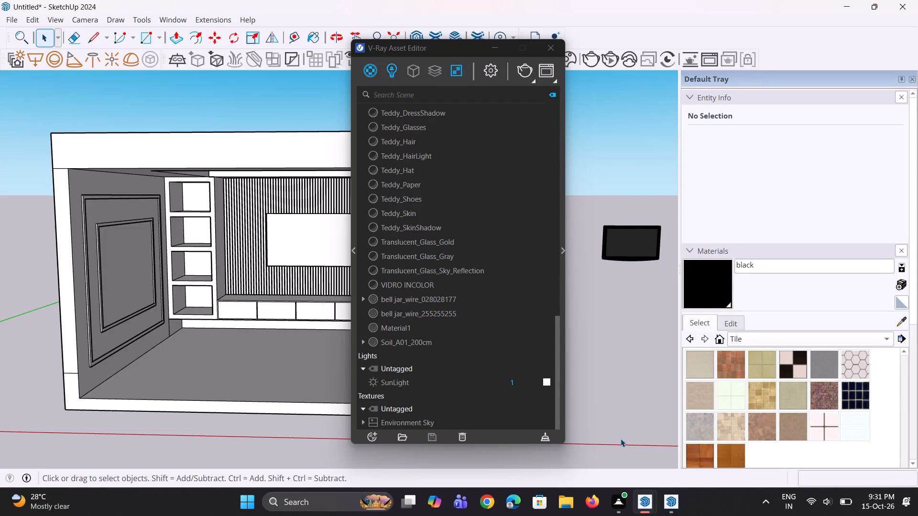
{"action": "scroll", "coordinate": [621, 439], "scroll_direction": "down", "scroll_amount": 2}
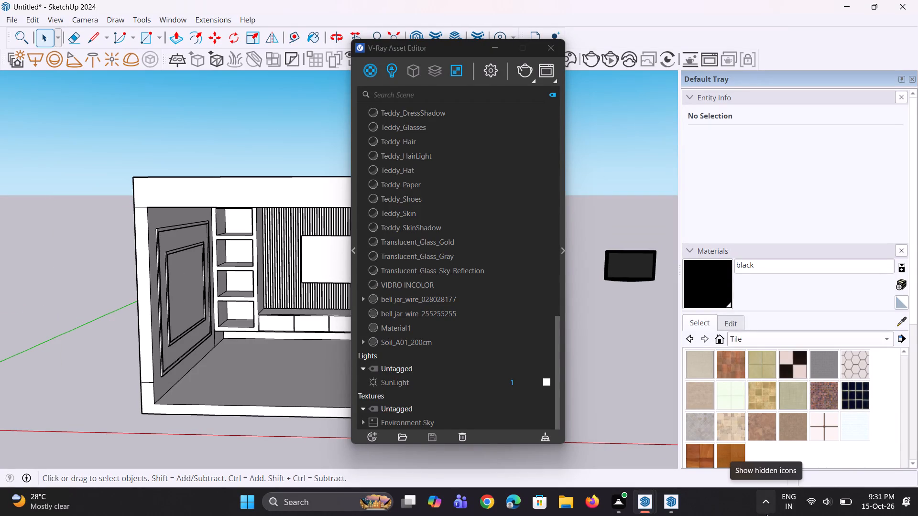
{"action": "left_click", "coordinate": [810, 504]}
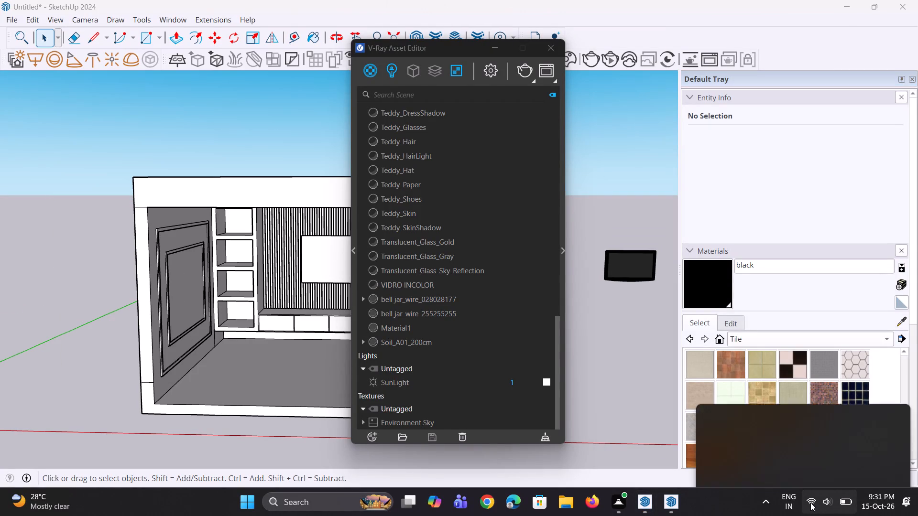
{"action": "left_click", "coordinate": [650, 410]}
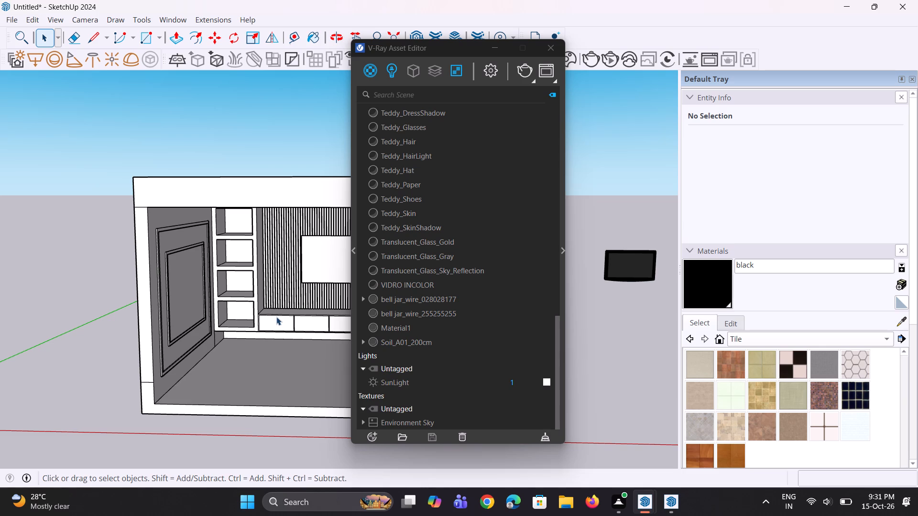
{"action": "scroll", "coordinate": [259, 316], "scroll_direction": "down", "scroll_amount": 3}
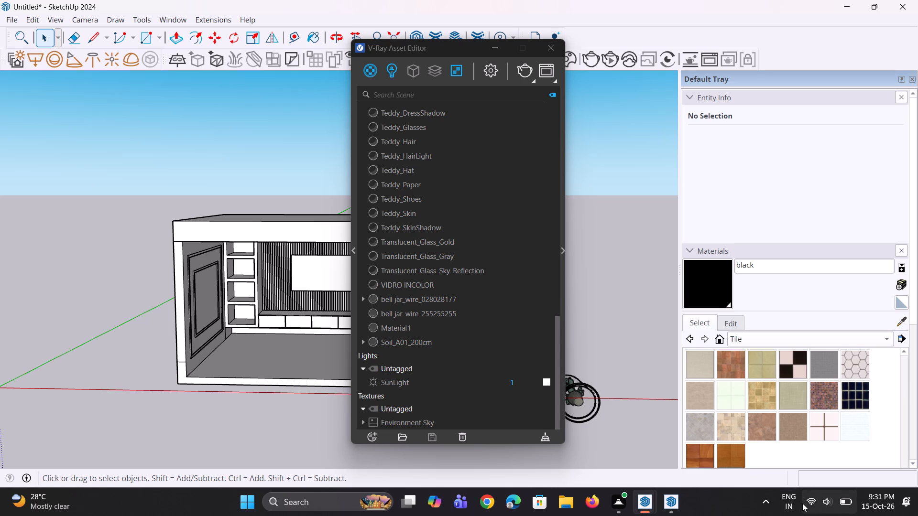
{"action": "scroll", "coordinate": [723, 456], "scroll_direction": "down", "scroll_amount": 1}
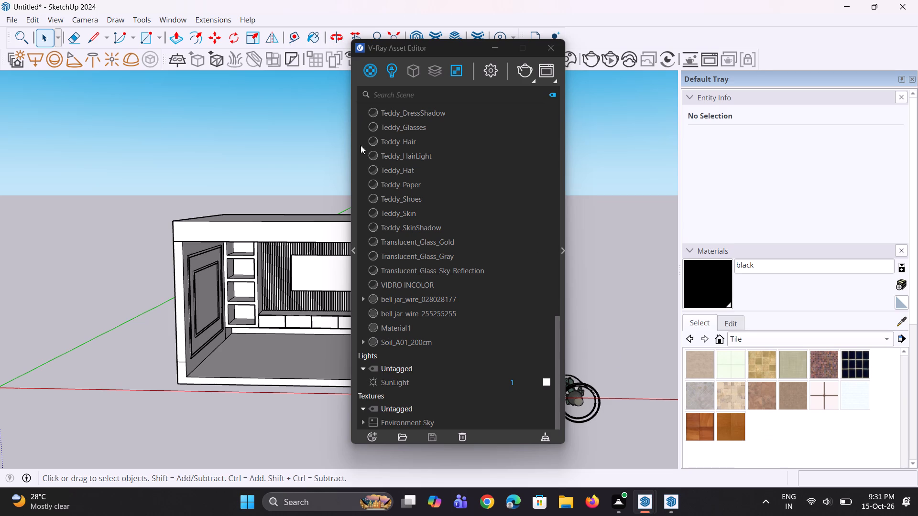
Reveal the V-Ray material library beside the scene asset list and browse its materials in Cosmos.
{"action": "left_click", "coordinate": [352, 255]}
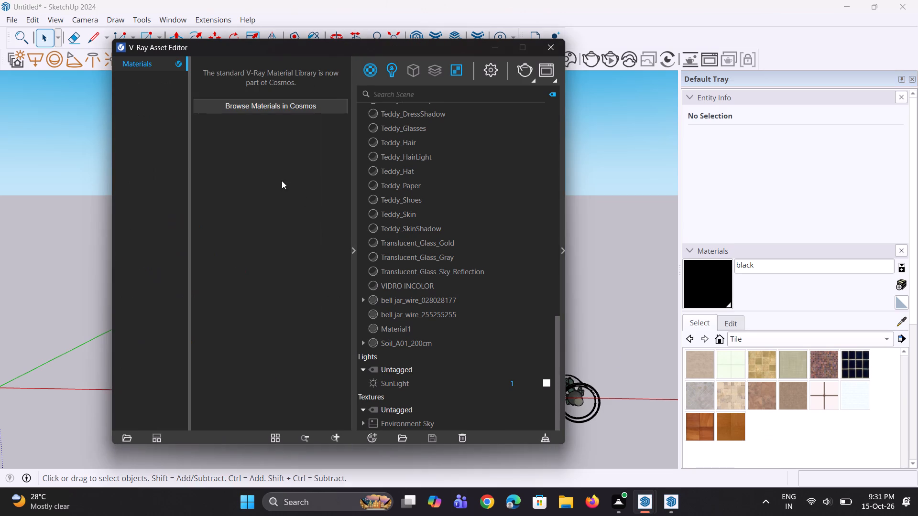
{"action": "left_click", "coordinate": [239, 109]}
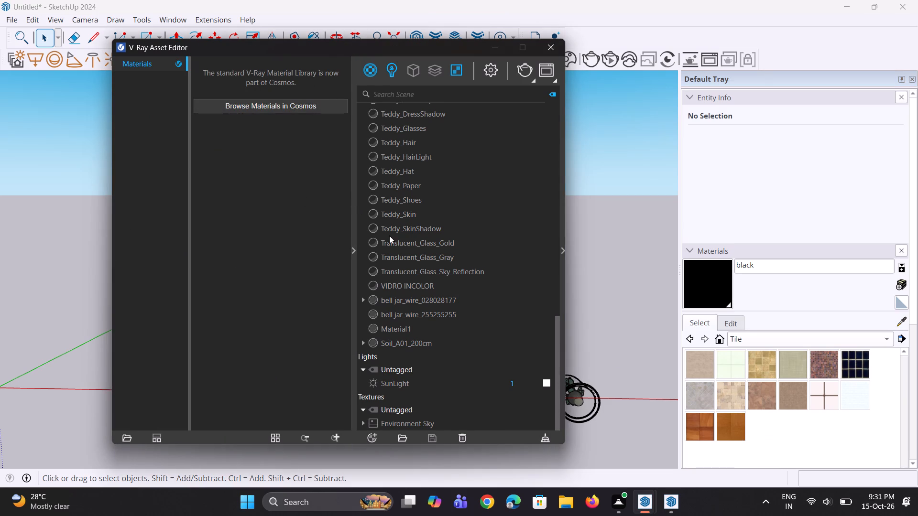
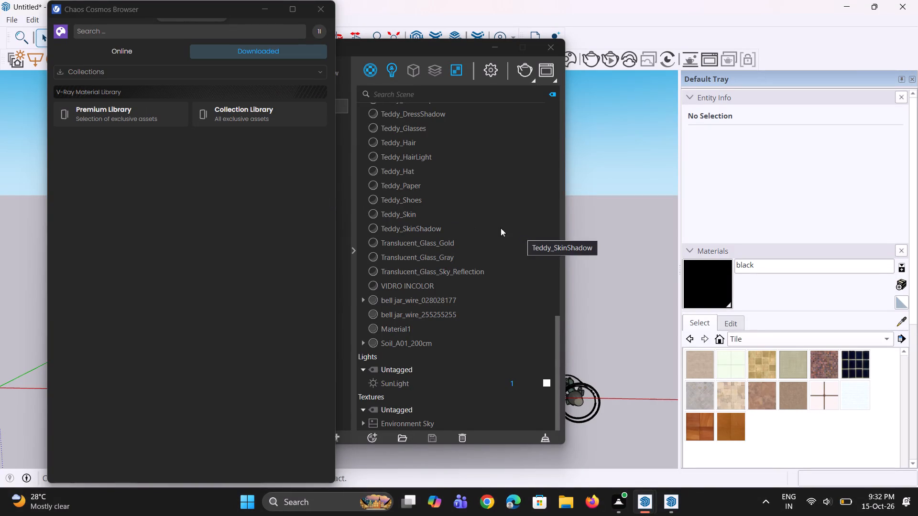
Look through the downloaded Cosmos asset categories and display the downloaded 3D models.
{"action": "left_click", "coordinate": [129, 75]}
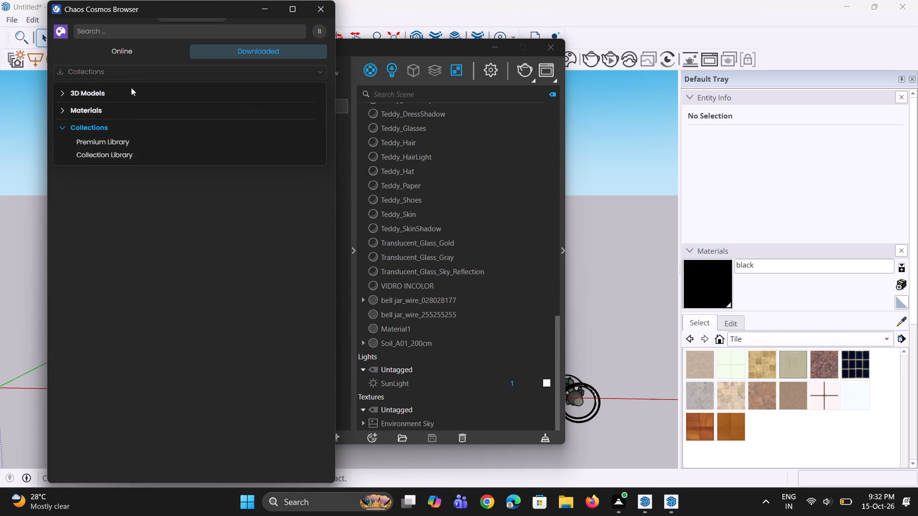
{"action": "left_click", "coordinate": [147, 95]}
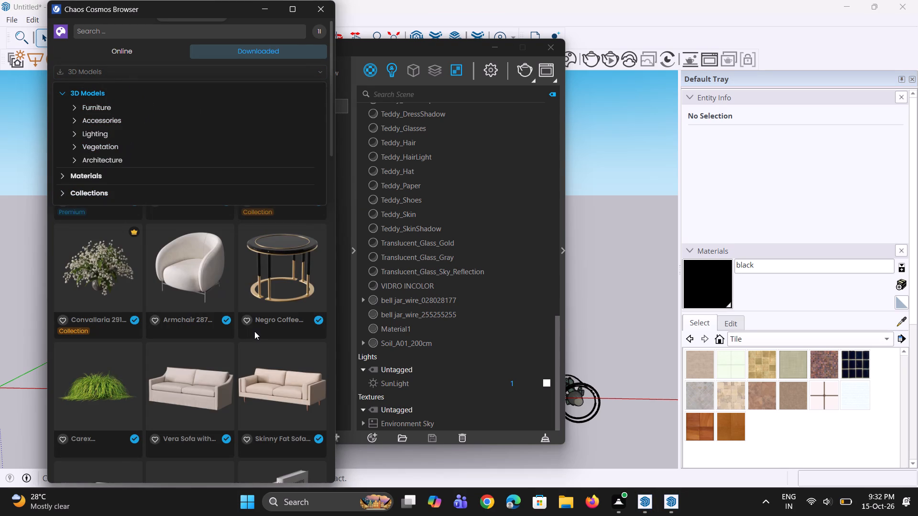
{"action": "scroll", "coordinate": [256, 333], "scroll_direction": "down", "scroll_amount": 10}
{"action": "left_click", "coordinate": [97, 176]}
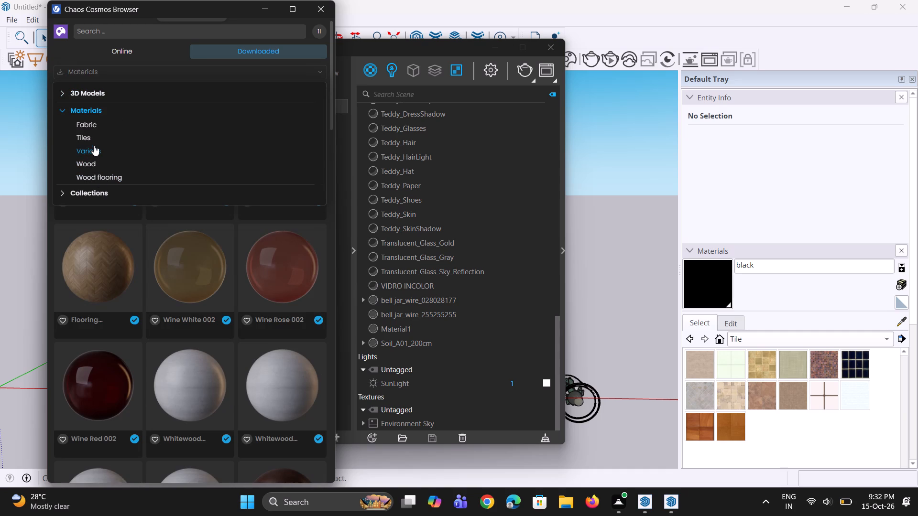
{"action": "left_click", "coordinate": [90, 93]}
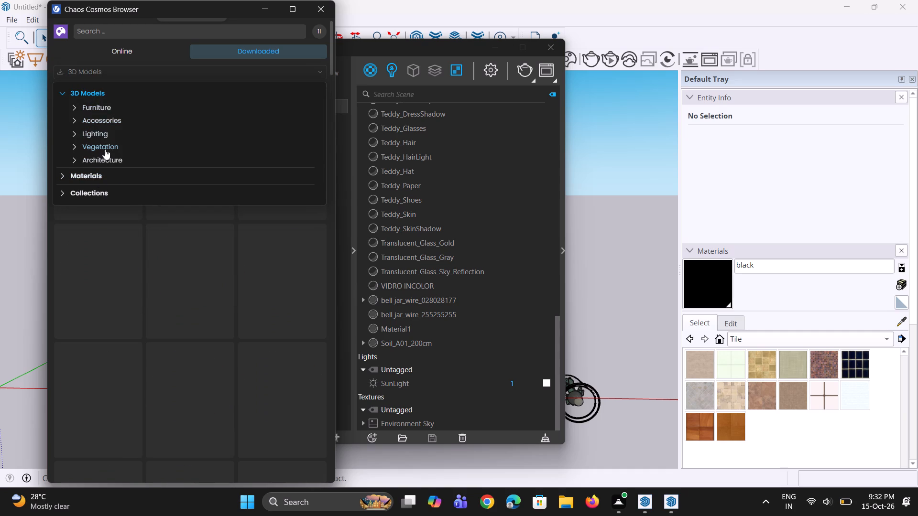
{"action": "left_click", "coordinate": [107, 189]}
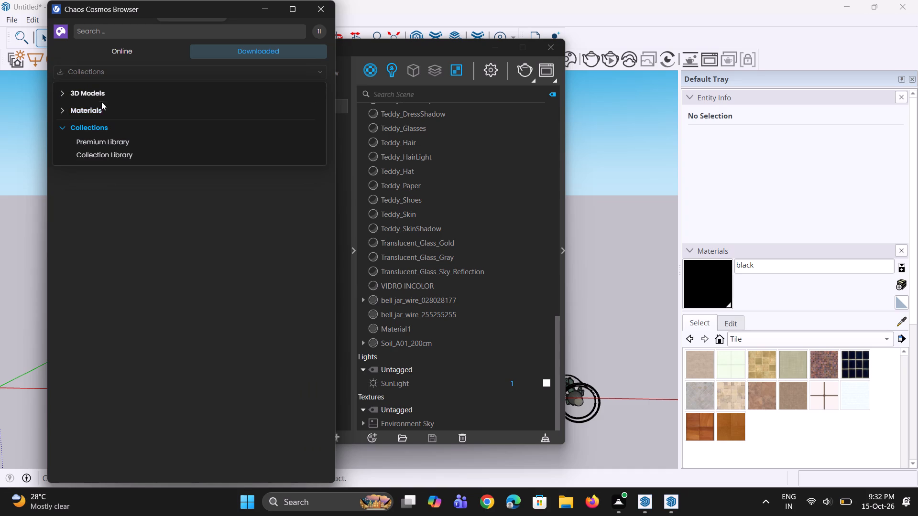
{"action": "left_click", "coordinate": [115, 91]}
{"action": "left_click", "coordinate": [129, 46]}
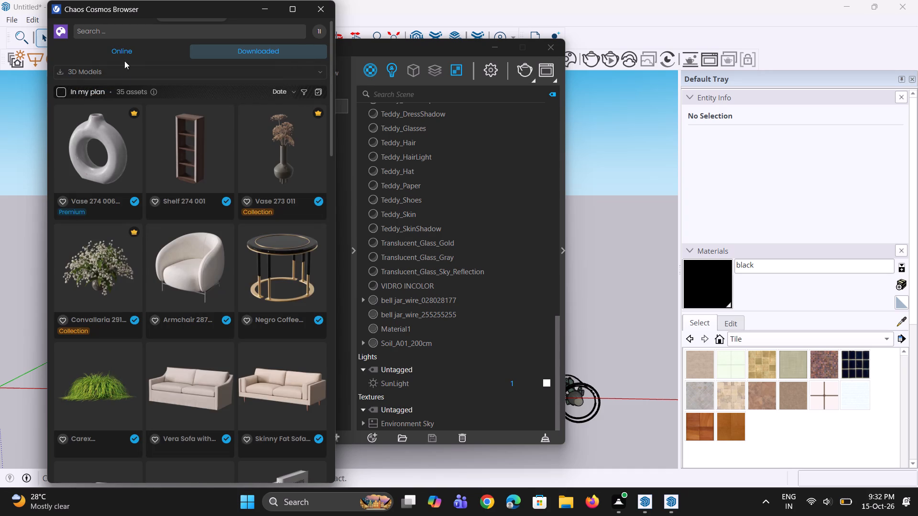
Import the rocking-horse model Baby Bedroom Swing 189 012 from the downloaded 3D models.
{"action": "left_click", "coordinate": [110, 153]}
{"action": "right_click", "coordinate": [191, 241]}
{"action": "scroll", "coordinate": [191, 241], "scroll_direction": "down", "scroll_amount": 1}
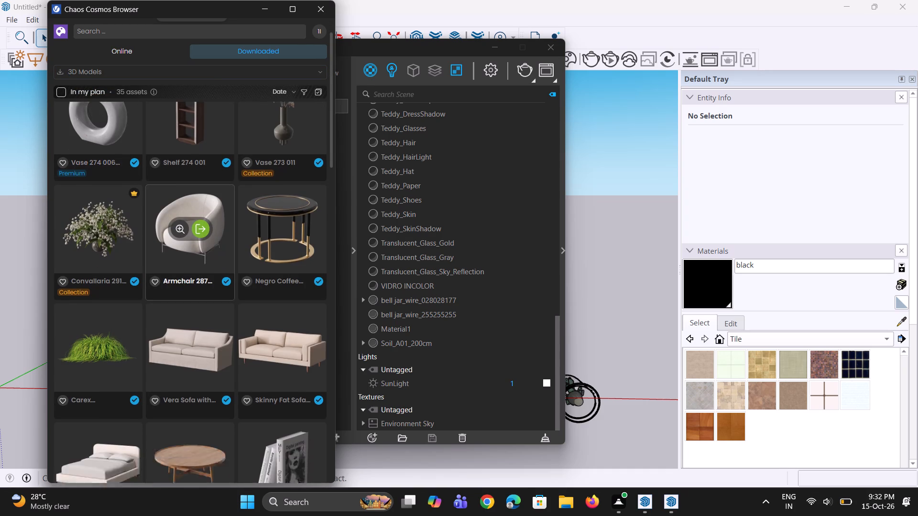
{"action": "scroll", "coordinate": [193, 240], "scroll_direction": "down", "scroll_amount": 3}
{"action": "scroll", "coordinate": [194, 236], "scroll_direction": "up", "scroll_amount": 3}
{"action": "scroll", "coordinate": [200, 230], "scroll_direction": "down", "scroll_amount": 3}
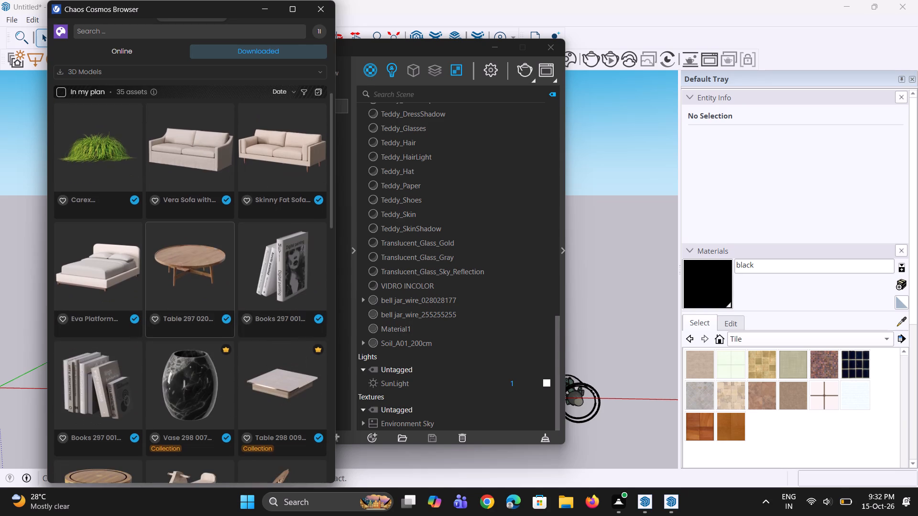
{"action": "scroll", "coordinate": [200, 230], "scroll_direction": "down", "scroll_amount": 2}
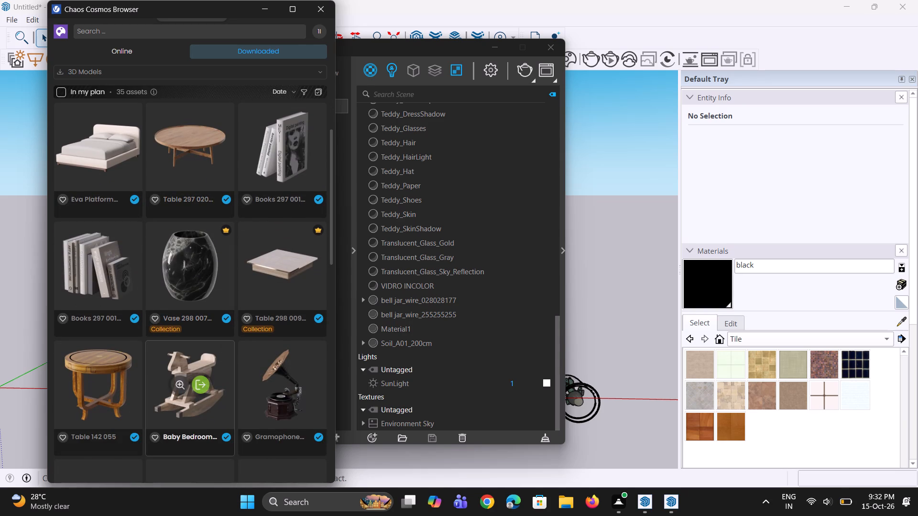
{"action": "left_click", "coordinate": [205, 388]}
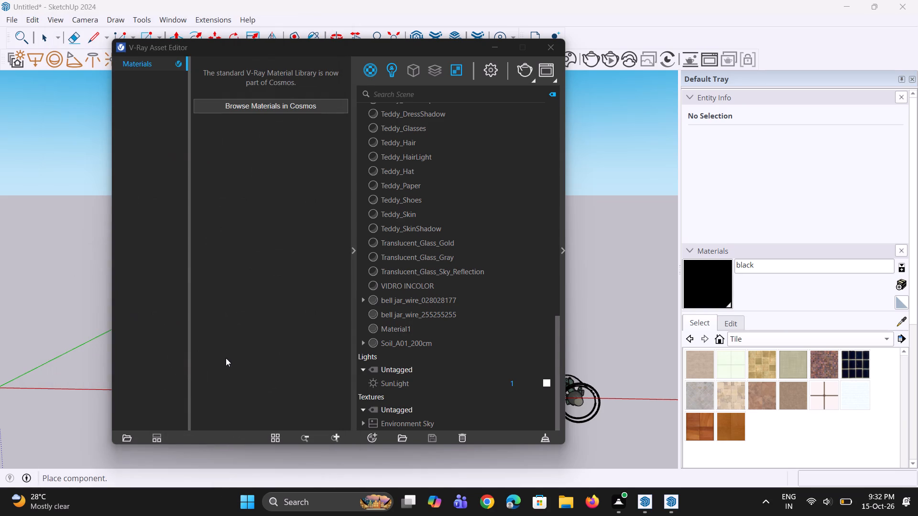
Place the rocking horse in the lowest compartment of the empty shelf unit left of the slatted TV wall.
{"action": "left_click", "coordinate": [293, 104]}
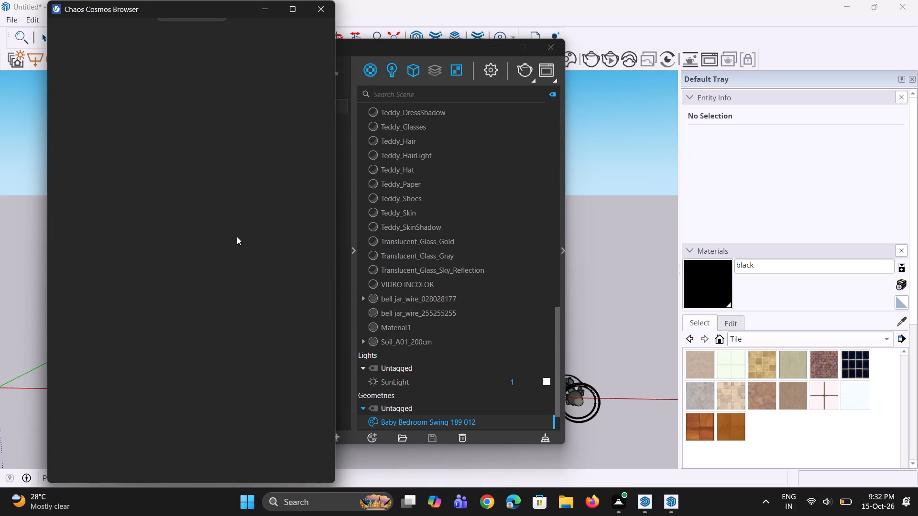
{"action": "left_click", "coordinate": [267, 8]}
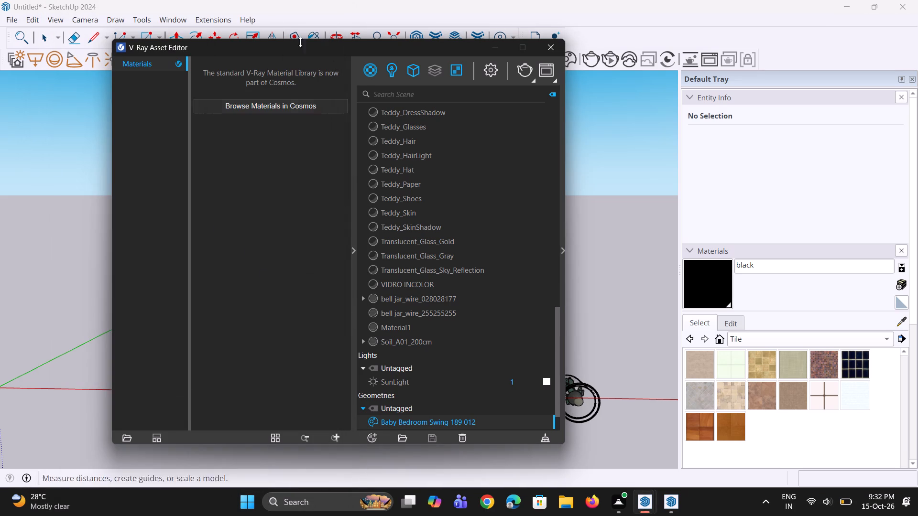
{"action": "left_click_drag", "start_coordinate": [417, 54], "coordinate": [147, 80]}
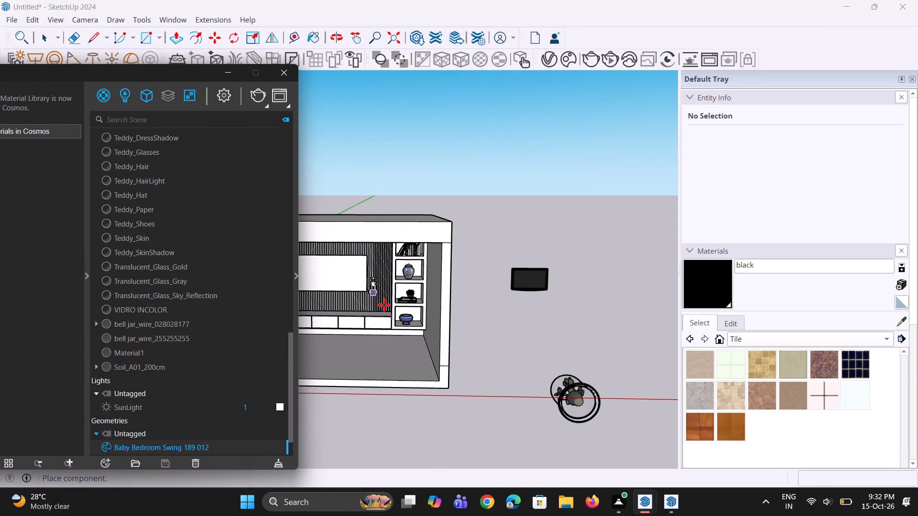
{"action": "scroll", "coordinate": [455, 317], "scroll_direction": "down", "scroll_amount": 9}
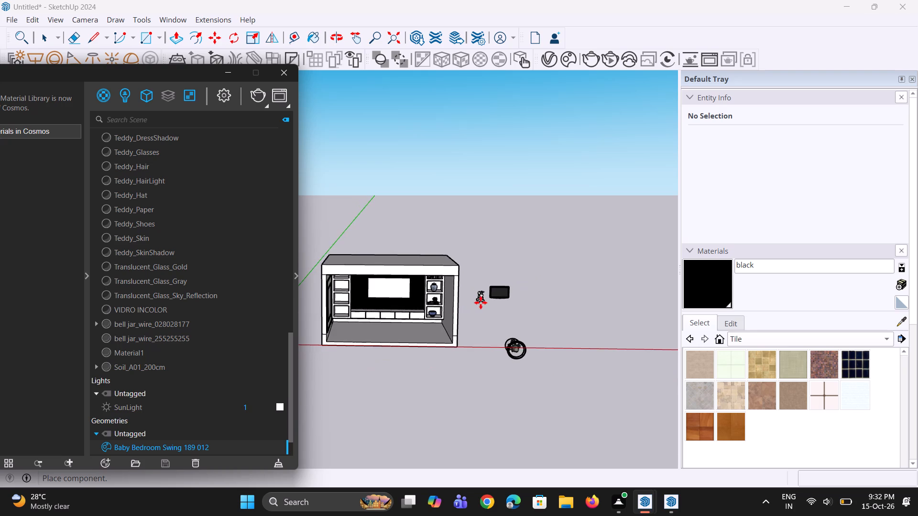
{"action": "scroll", "coordinate": [355, 305], "scroll_direction": "up", "scroll_amount": 13}
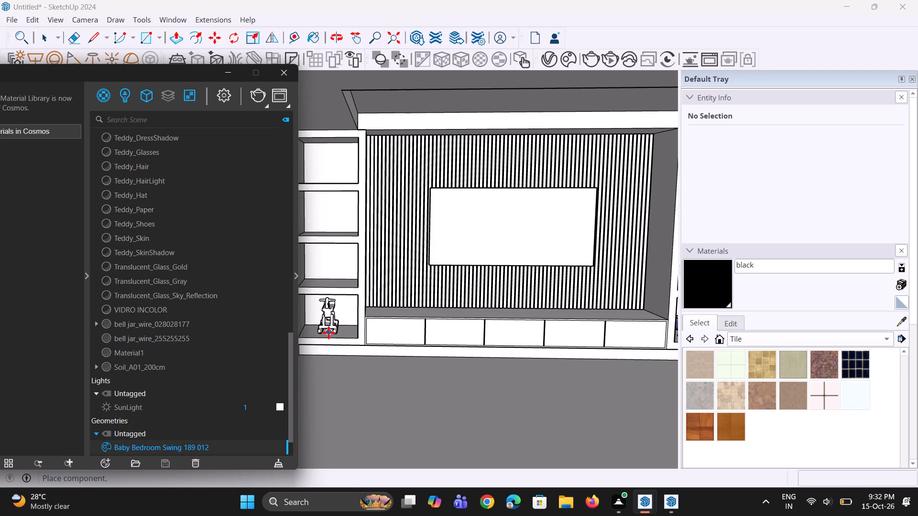
{"action": "left_click", "coordinate": [328, 333]}
{"action": "middle_click_drag", "start_coordinate": [343, 327], "coordinate": [344, 304]}
{"action": "key", "text": "space"}
{"action": "key", "text": "space"}
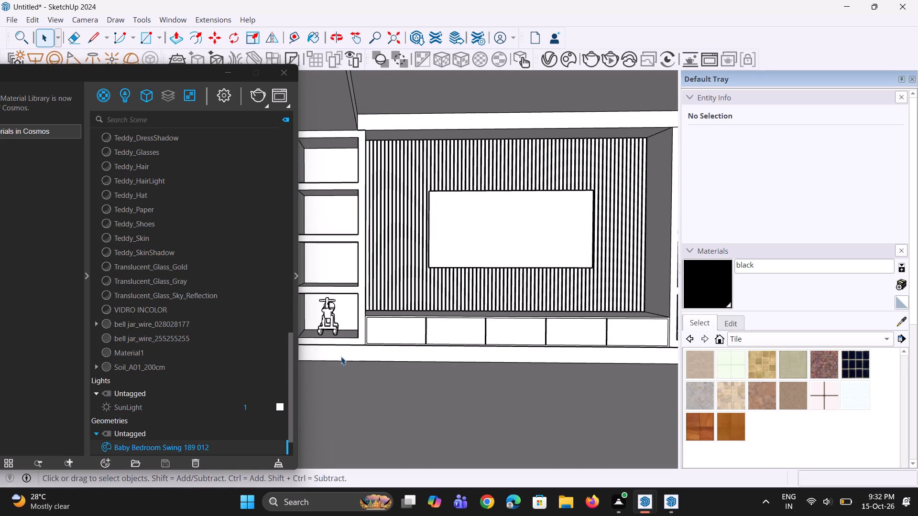
Browse the online Cosmos 3D models for further decorative objects.
{"action": "scroll", "coordinate": [341, 356], "scroll_direction": "down", "scroll_amount": 5}
{"action": "left_click", "coordinate": [56, 132]}
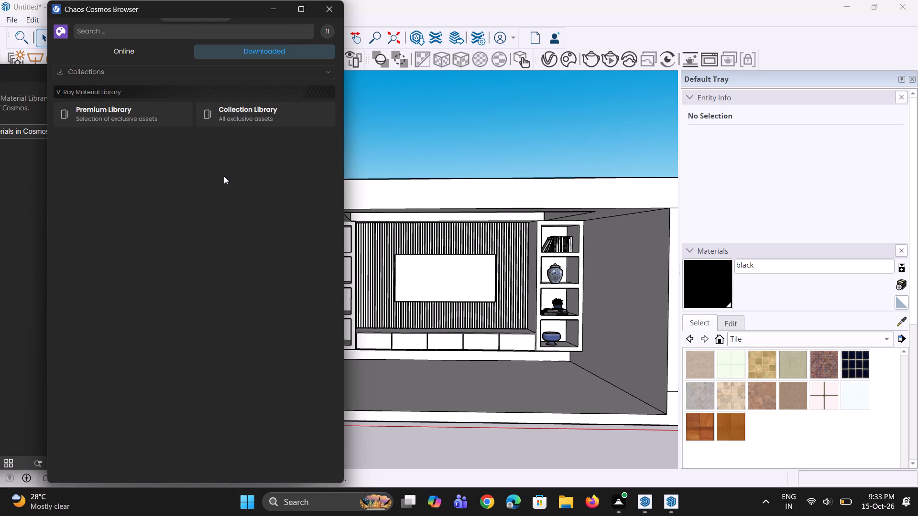
{"action": "left_click", "coordinate": [117, 50]}
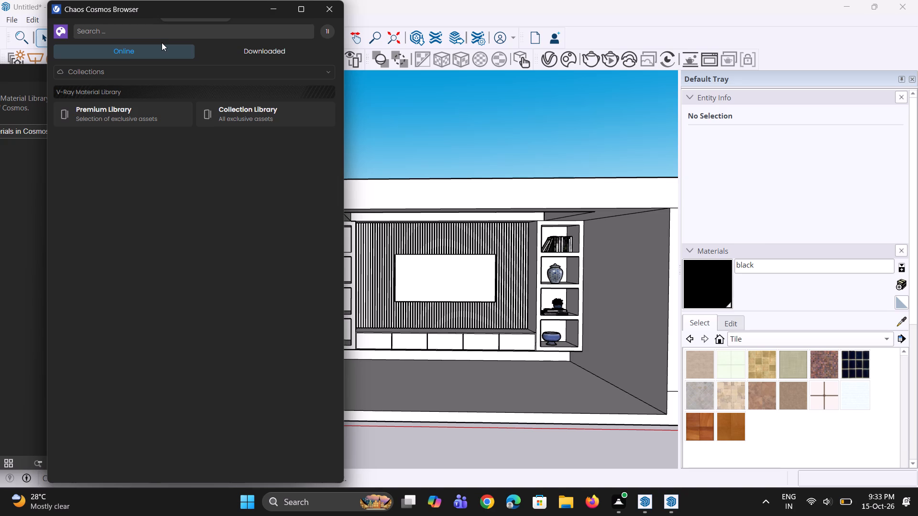
{"action": "left_click", "coordinate": [143, 50]}
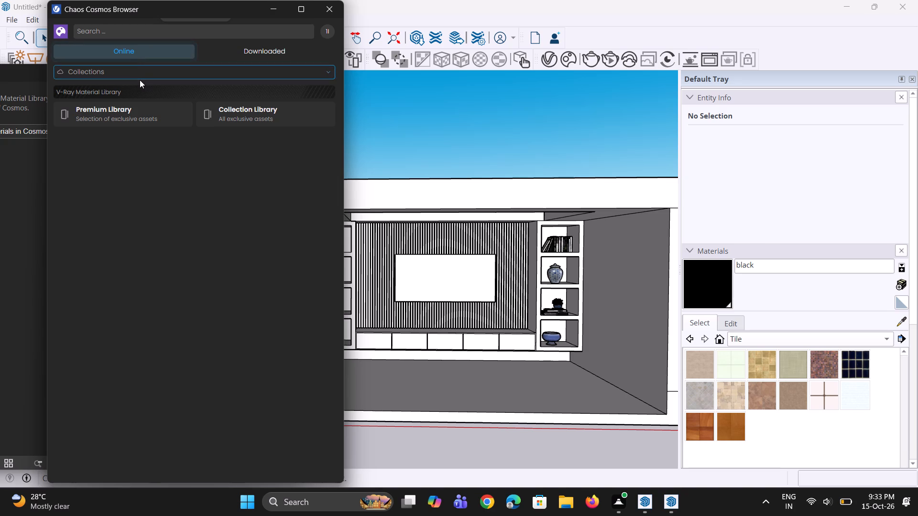
{"action": "left_click", "coordinate": [140, 80]}
{"action": "left_click", "coordinate": [142, 76]}
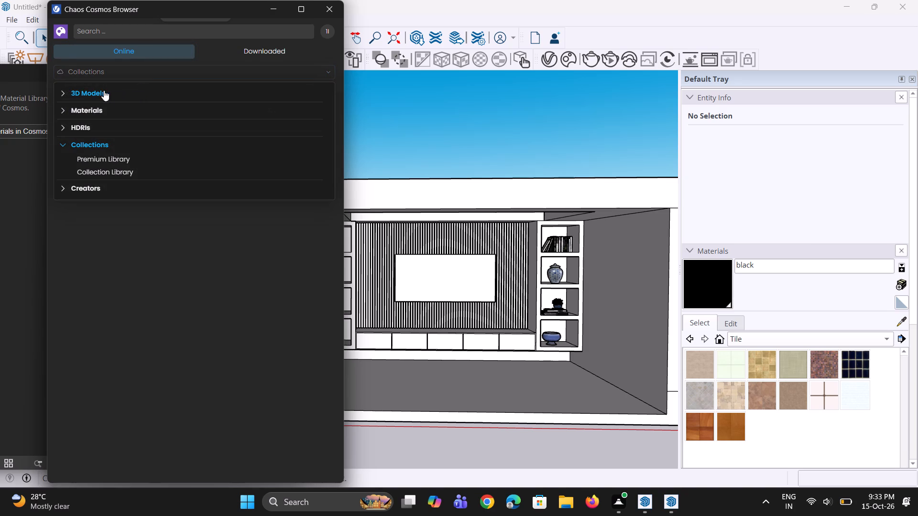
{"action": "left_click", "coordinate": [84, 94]}
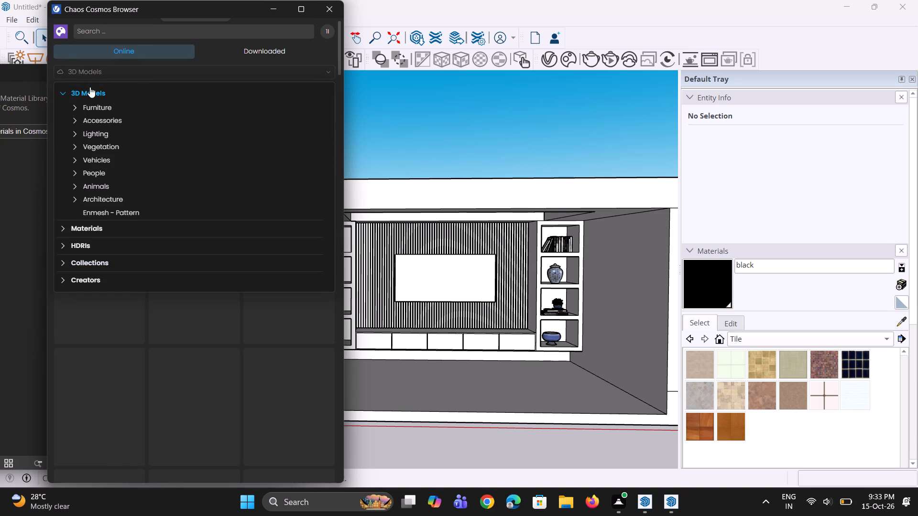
{"action": "left_click", "coordinate": [89, 91]}
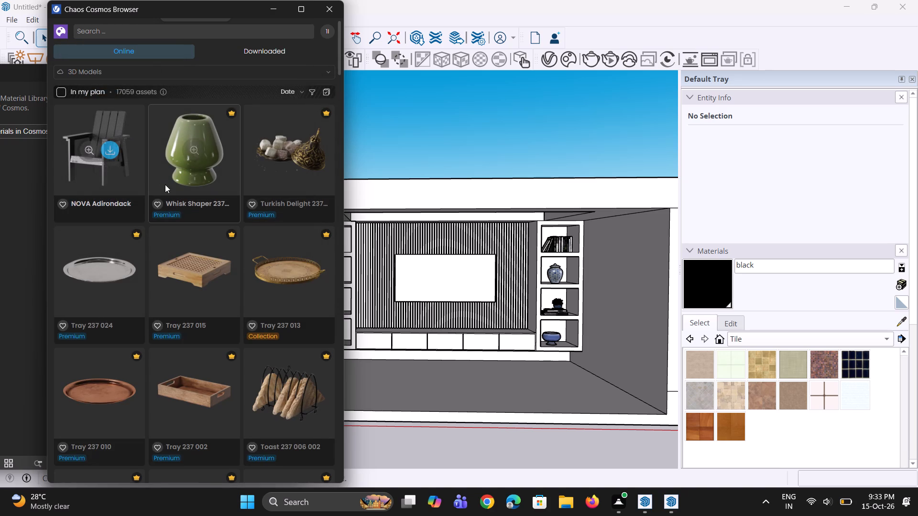
{"action": "scroll", "coordinate": [199, 218], "scroll_direction": "up", "scroll_amount": 3}
{"action": "scroll", "coordinate": [188, 240], "scroll_direction": "down", "scroll_amount": 4}
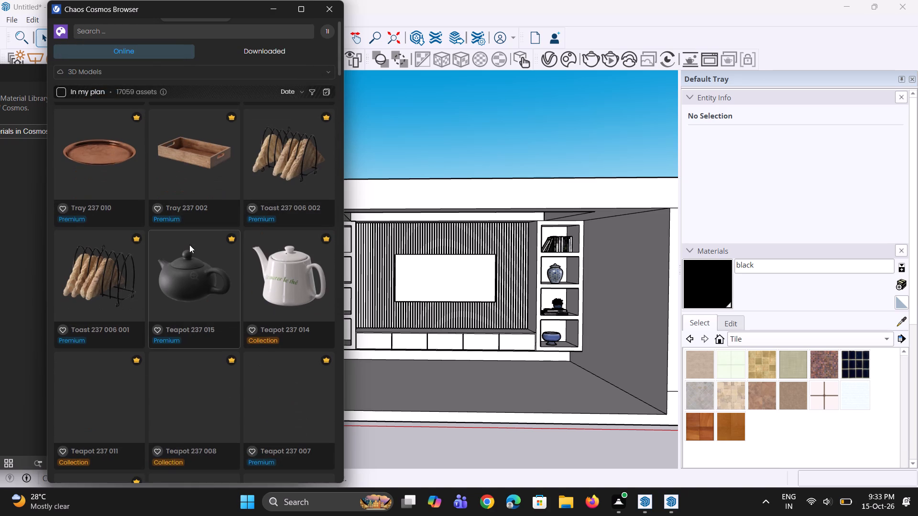
{"action": "scroll", "coordinate": [189, 245], "scroll_direction": "down", "scroll_amount": 6}
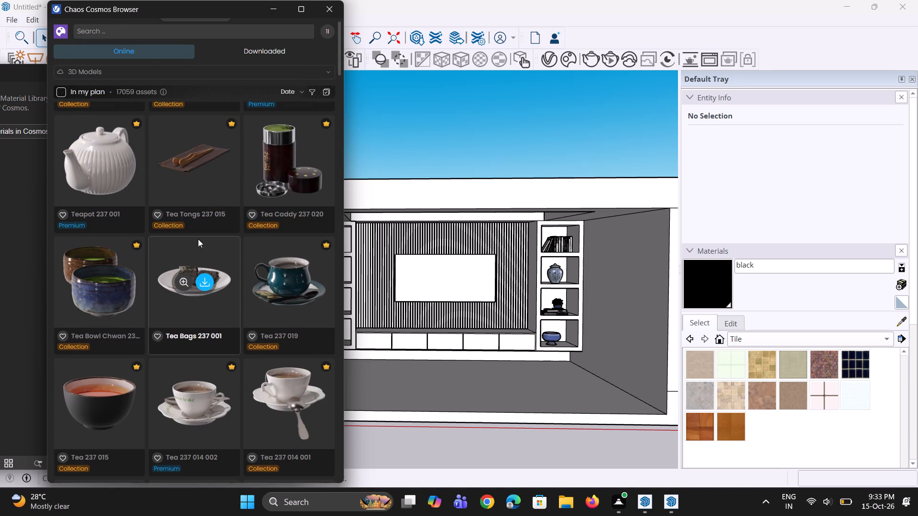
{"action": "scroll", "coordinate": [203, 254], "scroll_direction": "down", "scroll_amount": 2}
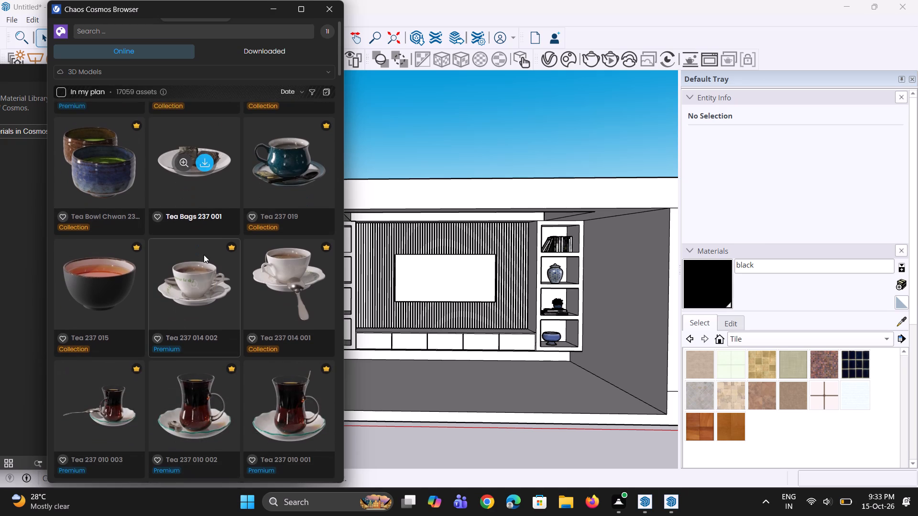
{"action": "scroll", "coordinate": [204, 255], "scroll_direction": "down", "scroll_amount": 3}
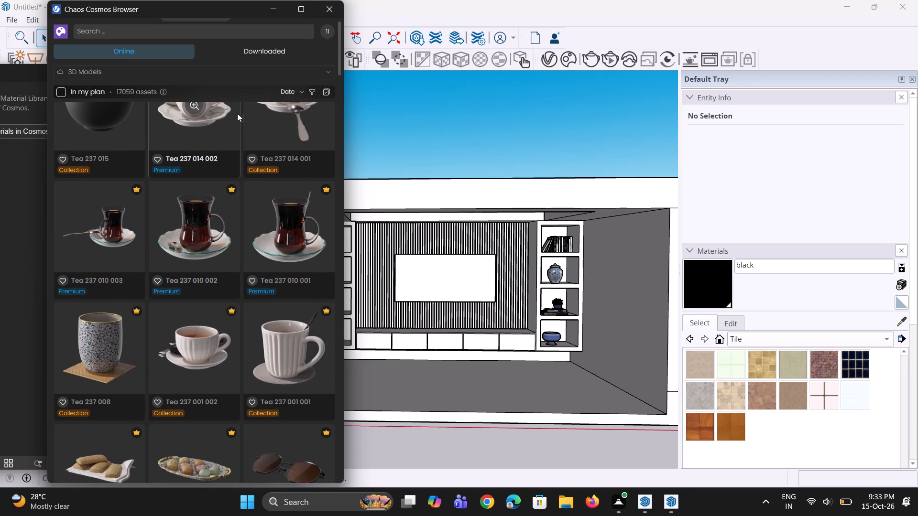
Import Decorative Puppy 209 004 from the downloaded 3D models and place it in front of the cabinets below the TV.
{"action": "left_click", "coordinate": [287, 53]}
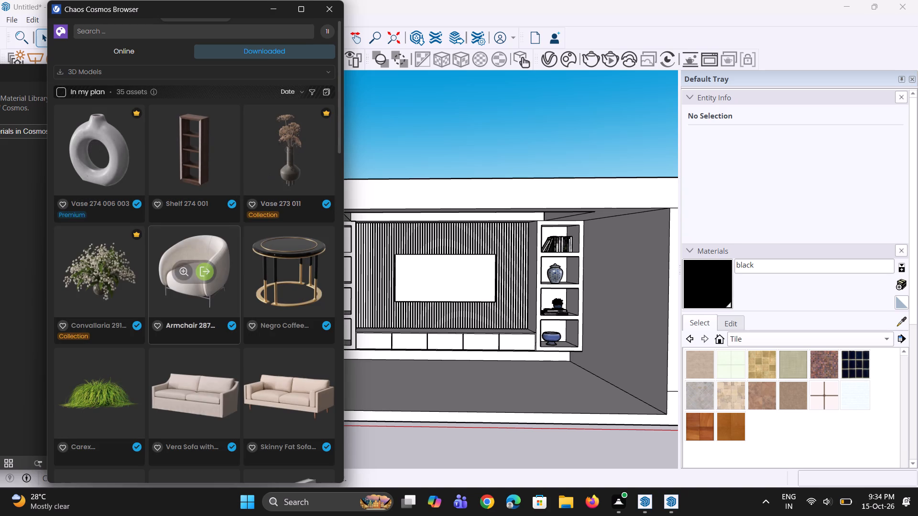
{"action": "scroll", "coordinate": [208, 332], "scroll_direction": "down", "scroll_amount": 5}
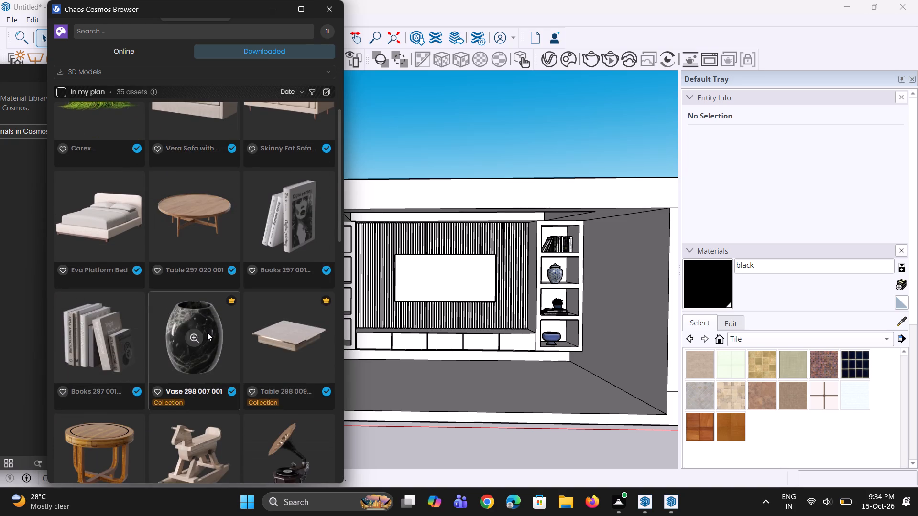
{"action": "scroll", "coordinate": [207, 332], "scroll_direction": "down", "scroll_amount": 2}
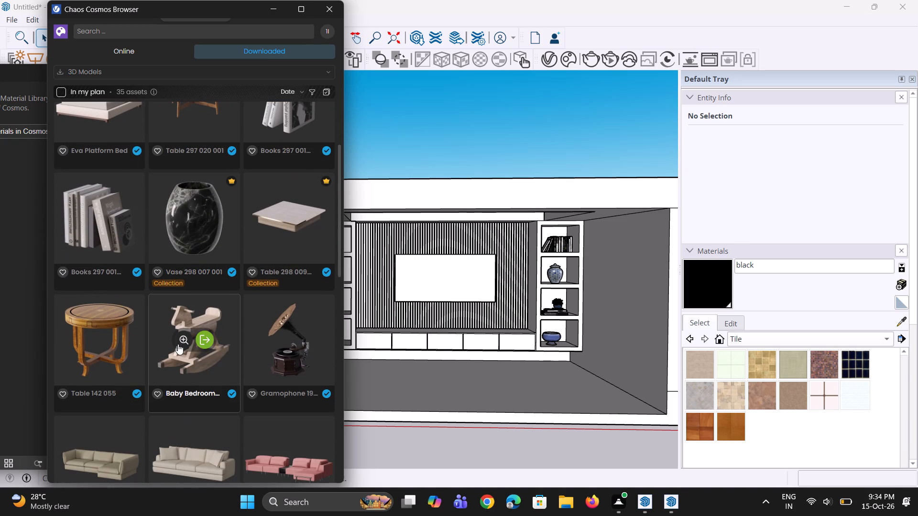
{"action": "scroll", "coordinate": [198, 373], "scroll_direction": "down", "scroll_amount": 2}
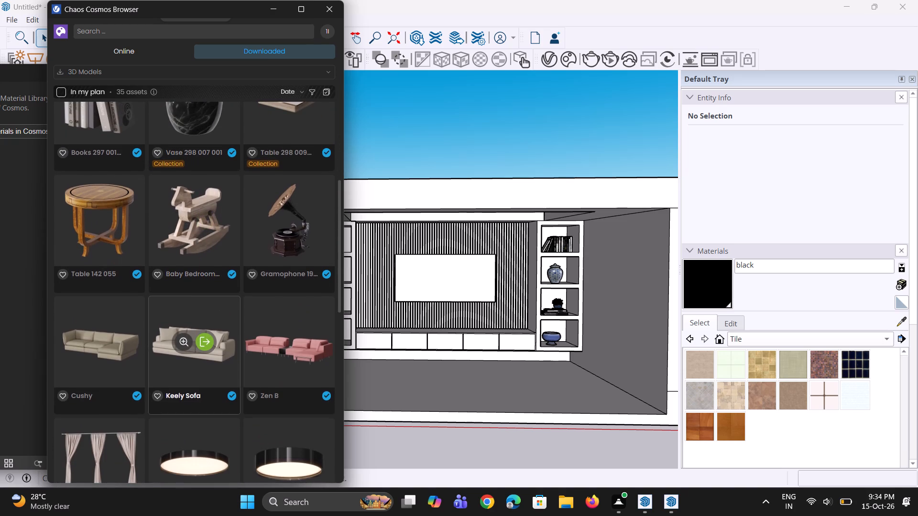
{"action": "scroll", "coordinate": [206, 367], "scroll_direction": "down", "scroll_amount": 4}
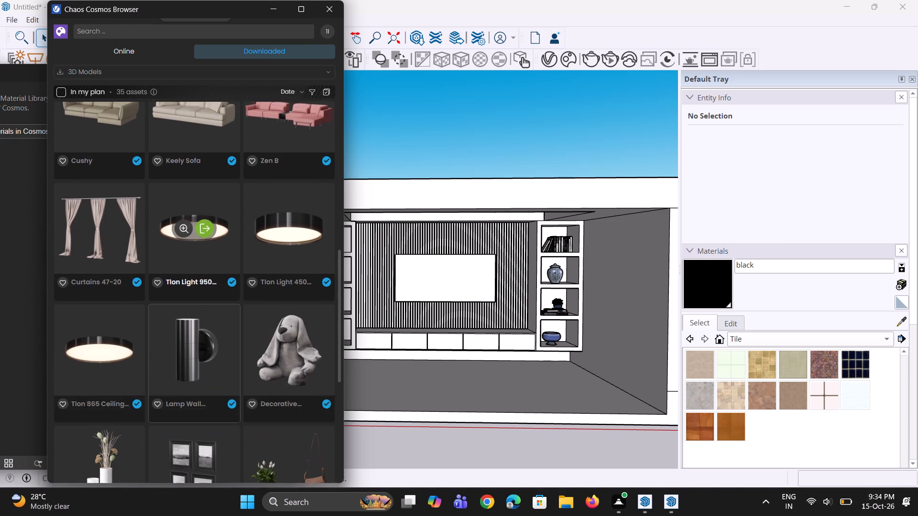
{"action": "left_click", "coordinate": [301, 353]}
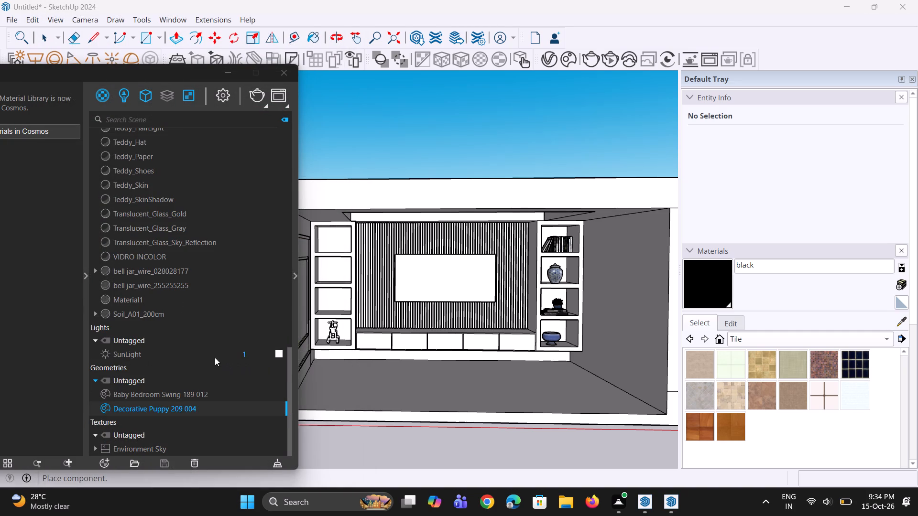
{"action": "left_click", "coordinate": [54, 134]}
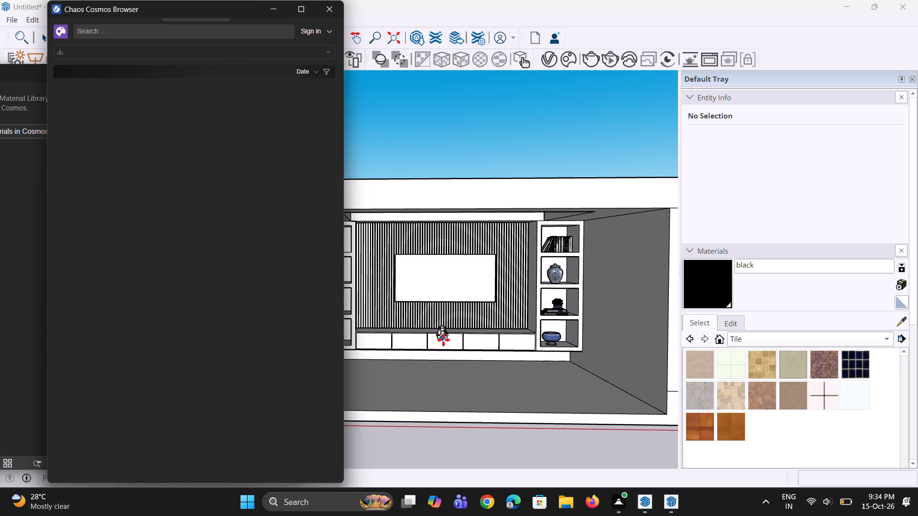
{"action": "left_click", "coordinate": [447, 366]}
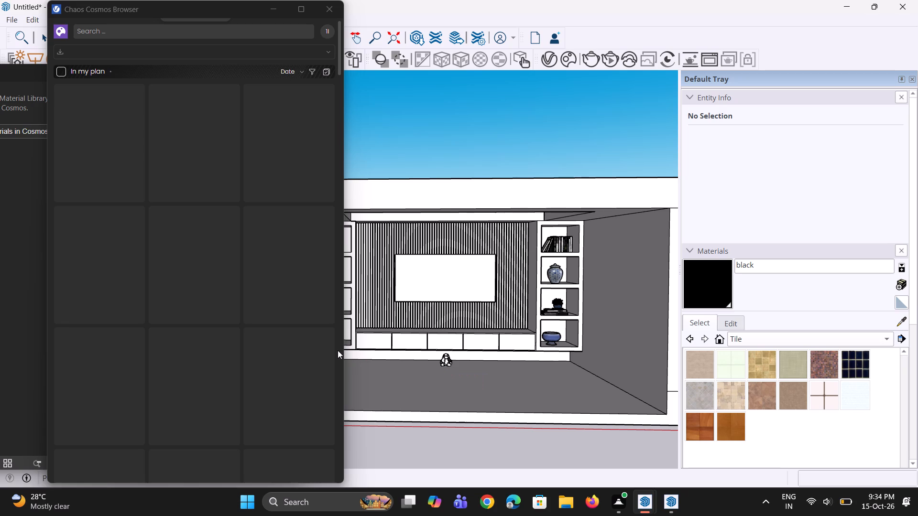
{"action": "key", "text": "space"}
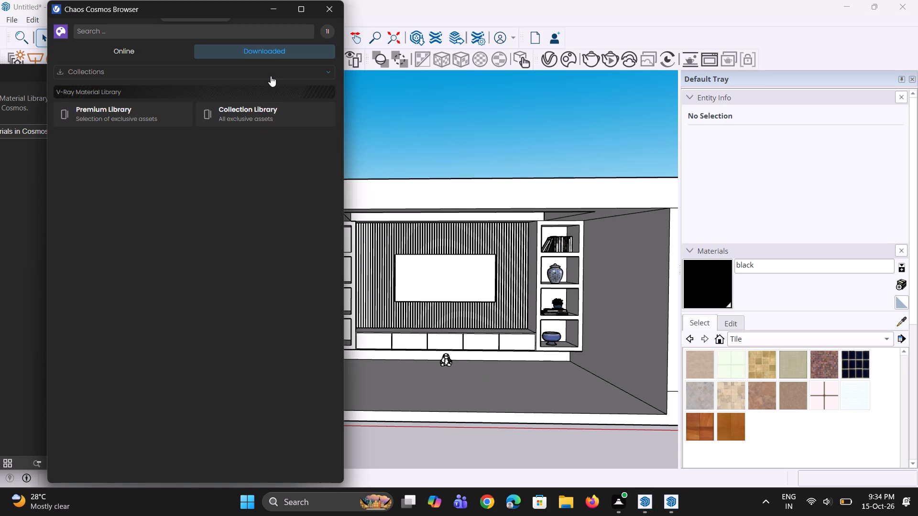
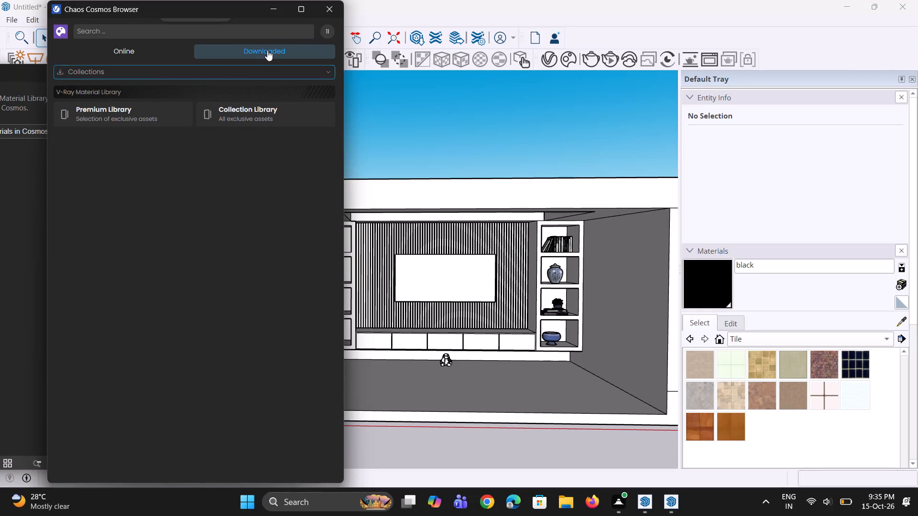
Import Gramophone 194 010 from the downloaded Cosmos 3D models and place it on the floor in front of the TV cabinets.
{"action": "left_click", "coordinate": [267, 50]}
{"action": "left_click", "coordinate": [140, 48]}
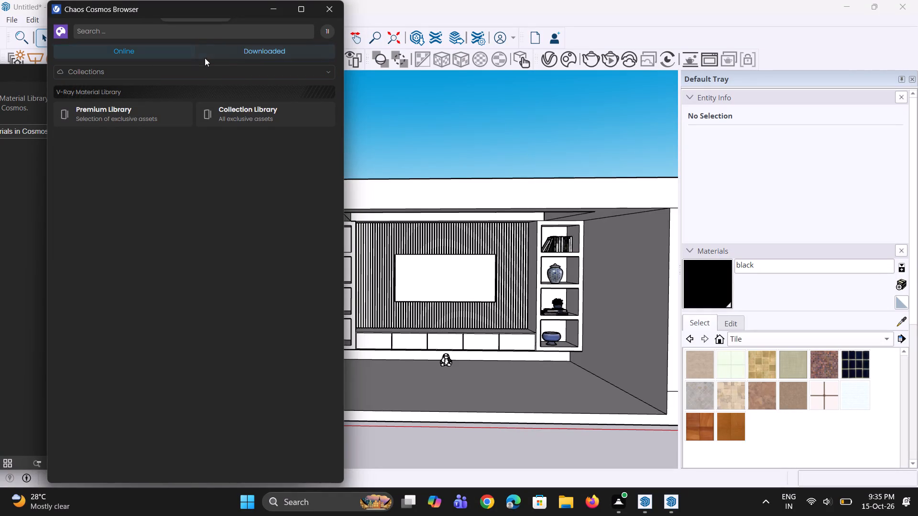
{"action": "left_click", "coordinate": [228, 53]}
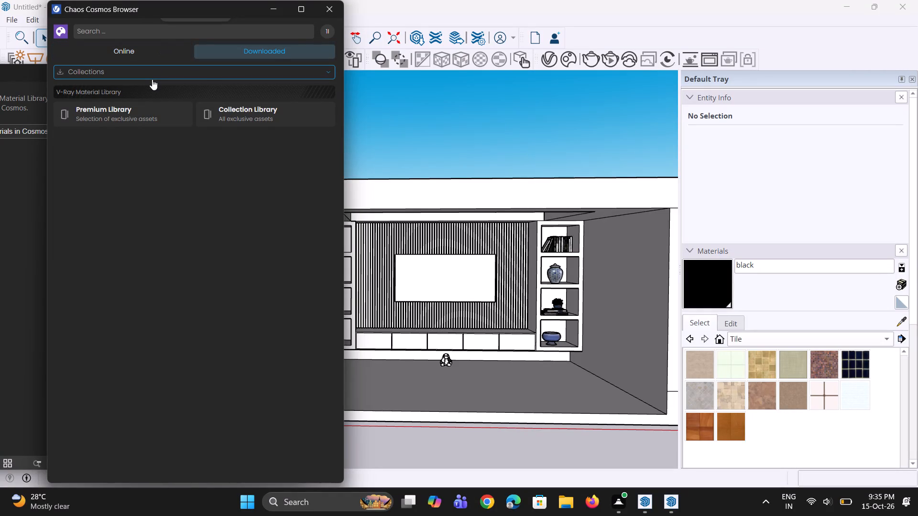
{"action": "left_click", "coordinate": [153, 78]}
{"action": "left_click", "coordinate": [255, 56]}
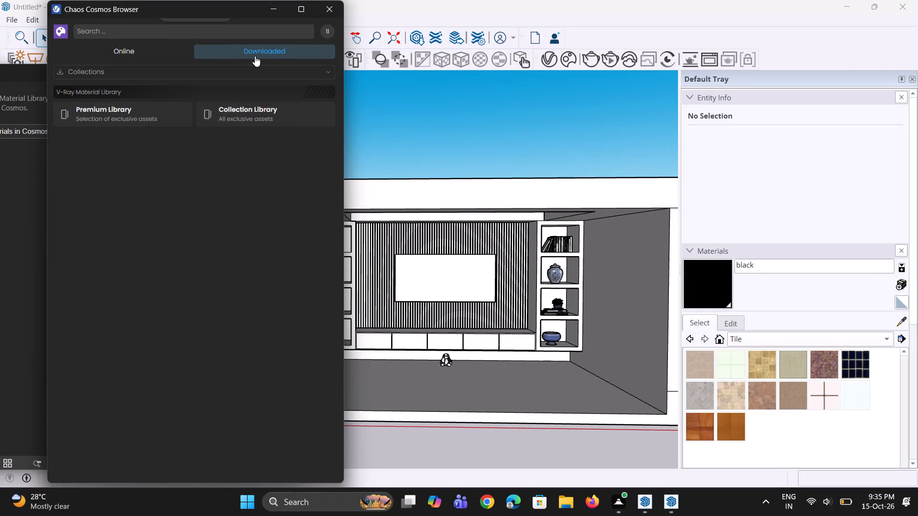
{"action": "left_click", "coordinate": [173, 71]}
{"action": "left_click", "coordinate": [149, 95]}
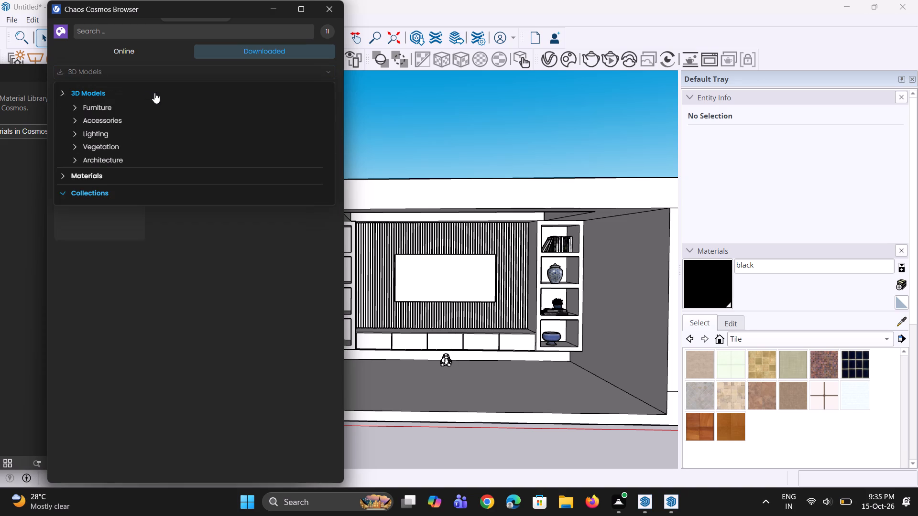
{"action": "scroll", "coordinate": [207, 336], "scroll_direction": "down", "scroll_amount": 5}
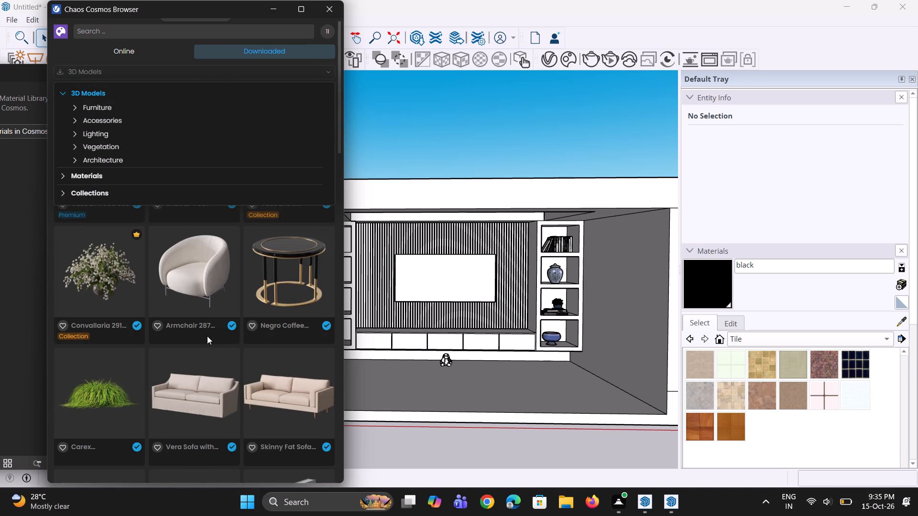
{"action": "scroll", "coordinate": [152, 324], "scroll_direction": "down", "scroll_amount": 19}
{"action": "scroll", "coordinate": [216, 318], "scroll_direction": "down", "scroll_amount": 8}
{"action": "middle_click_drag", "start_coordinate": [237, 300], "coordinate": [240, 326]}
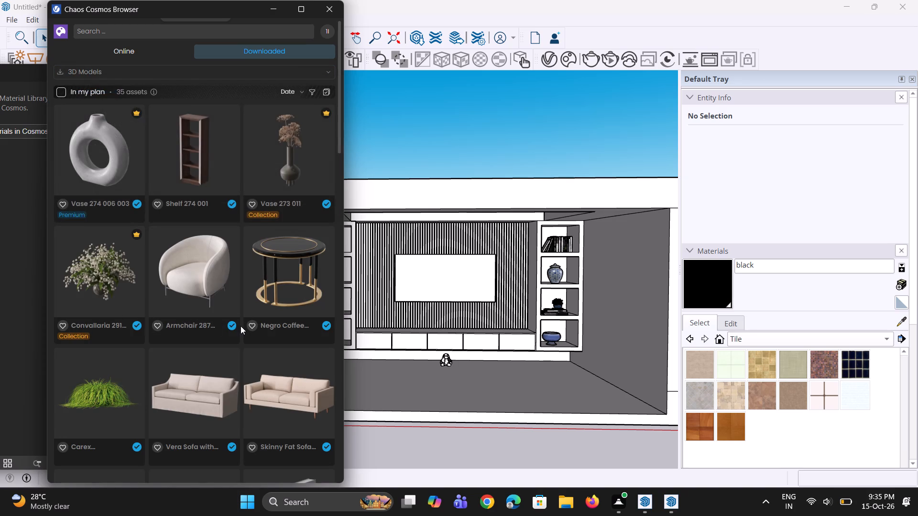
{"action": "scroll", "coordinate": [229, 310], "scroll_direction": "down", "scroll_amount": 11}
{"action": "scroll", "coordinate": [222, 320], "scroll_direction": "up", "scroll_amount": 3}
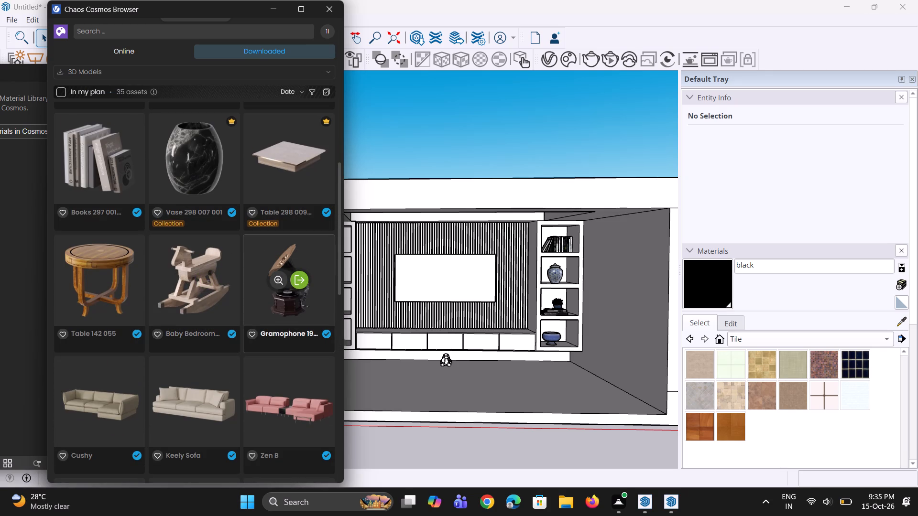
{"action": "left_click", "coordinate": [300, 291]}
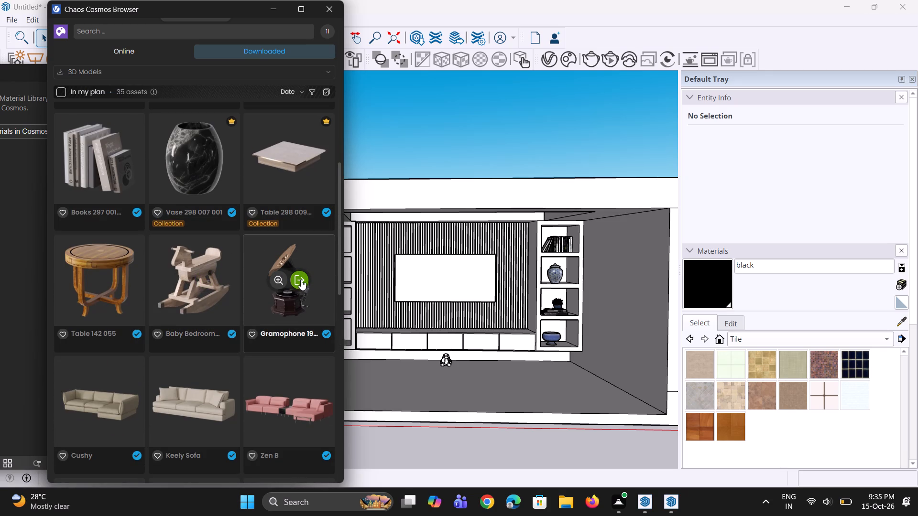
{"action": "left_click", "coordinate": [300, 278]}
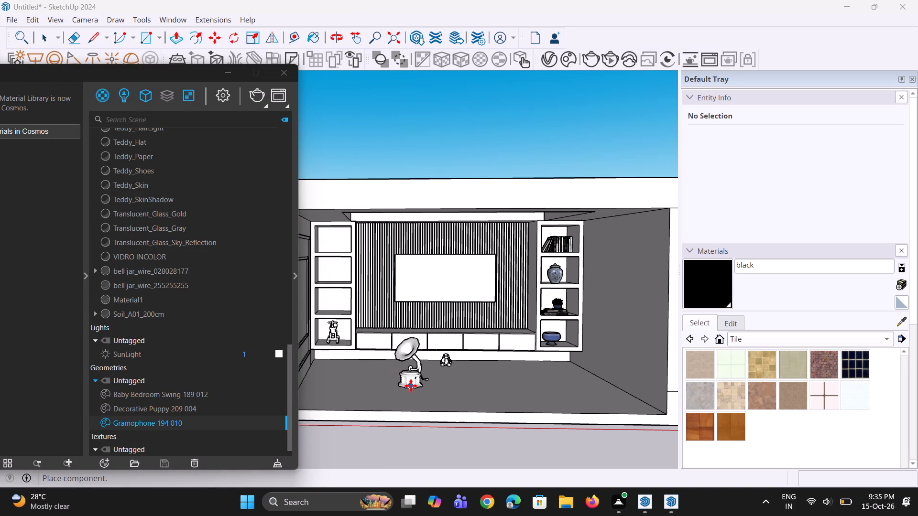
{"action": "left_click", "coordinate": [411, 386]}
Stop placing further gramophone copies and reopen the Cosmos browser for another model.
{"action": "left_click", "coordinate": [66, 128]}
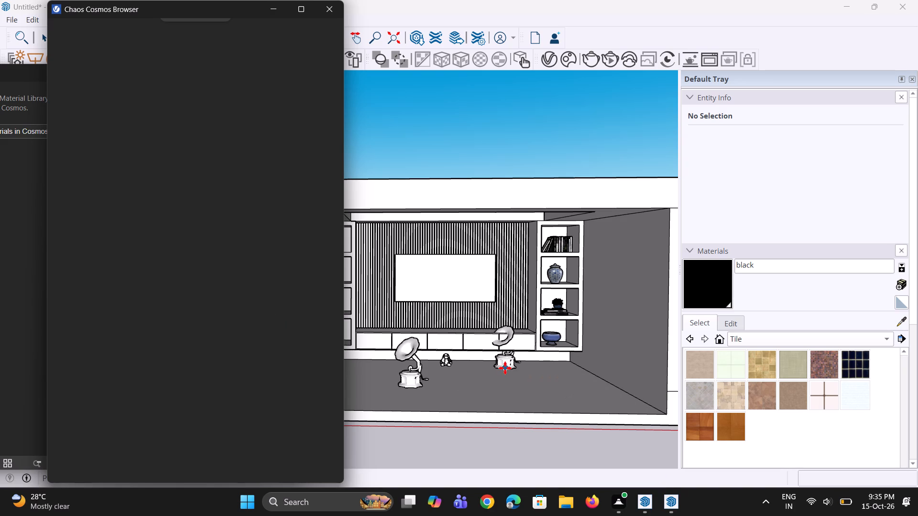
{"action": "key", "text": "Escape"}
{"action": "key", "text": "Escape"}
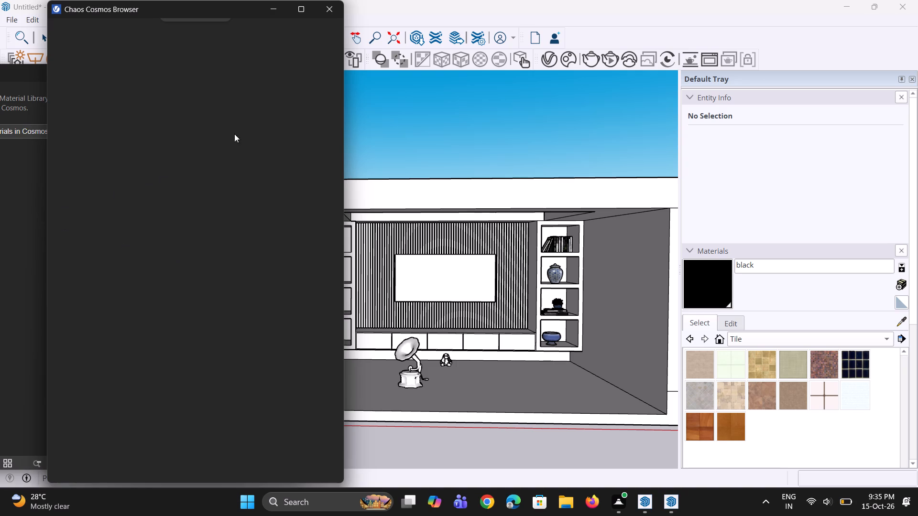
{"action": "left_click", "coordinate": [330, 12]}
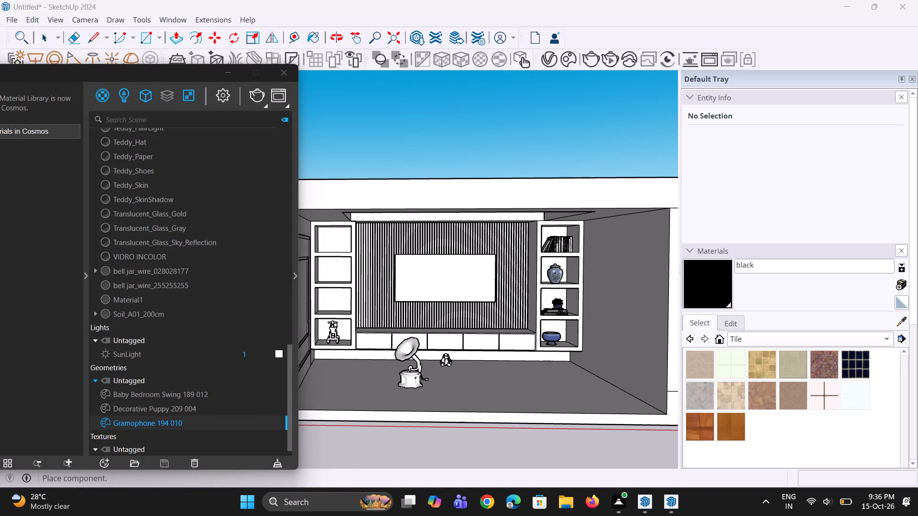
{"action": "left_click", "coordinate": [63, 129]}
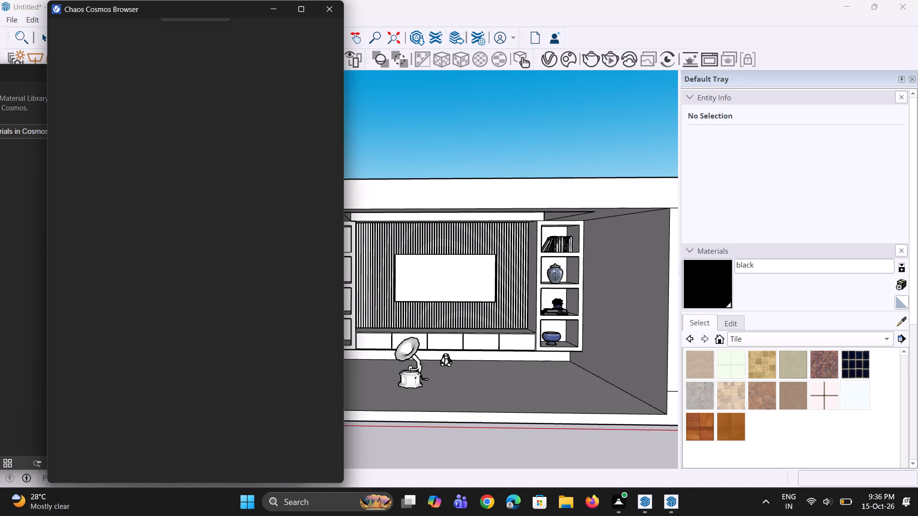
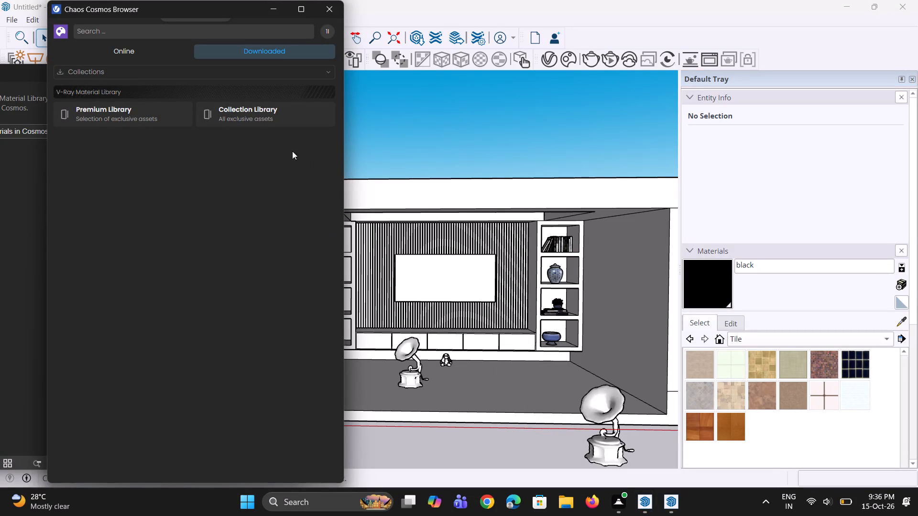
Import Vases 103-09 from the downloaded Cosmos 3D models and place one copy on the ground at the room's open front.
{"action": "left_click", "coordinate": [185, 72]}
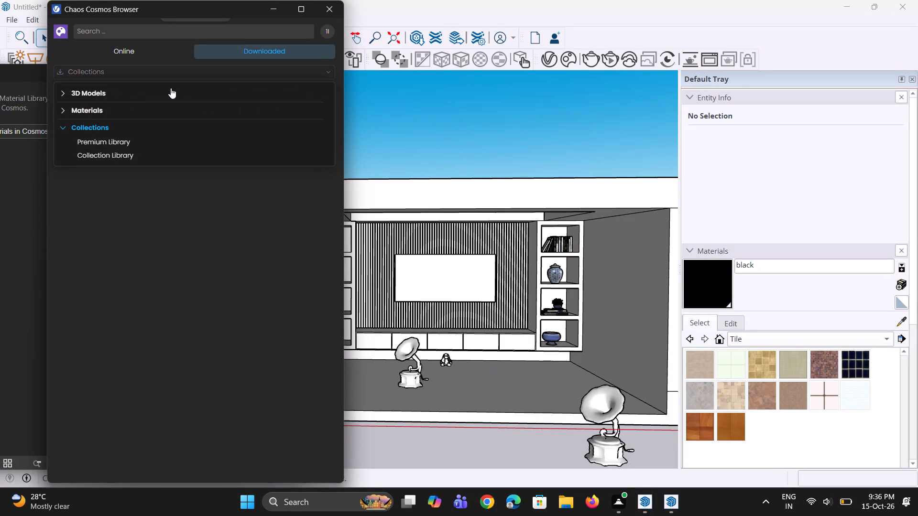
{"action": "left_click", "coordinate": [153, 90]}
{"action": "left_click", "coordinate": [250, 52]}
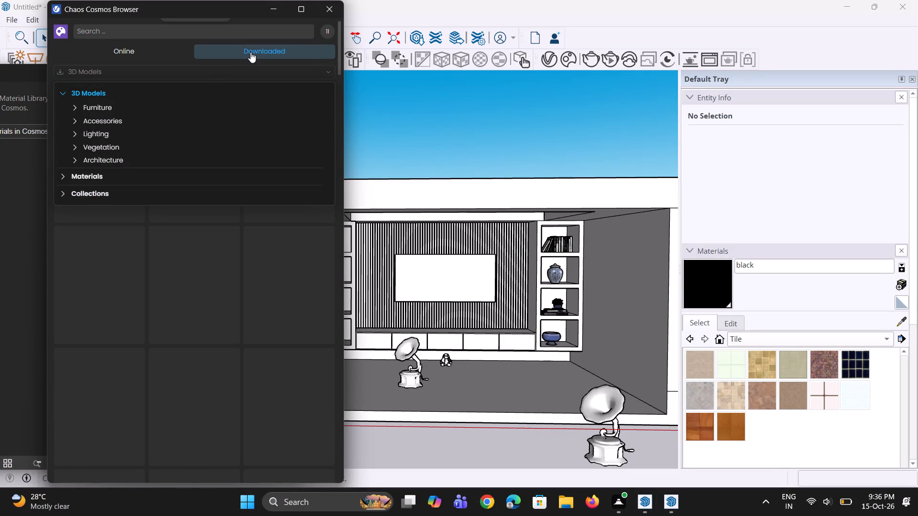
{"action": "scroll", "coordinate": [211, 312], "scroll_direction": "down", "scroll_amount": 9}
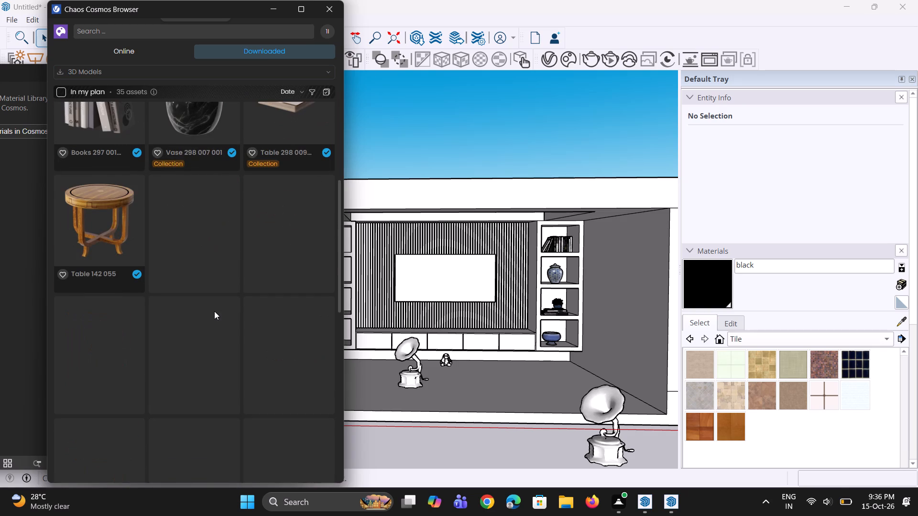
{"action": "scroll", "coordinate": [221, 336], "scroll_direction": "down", "scroll_amount": 2}
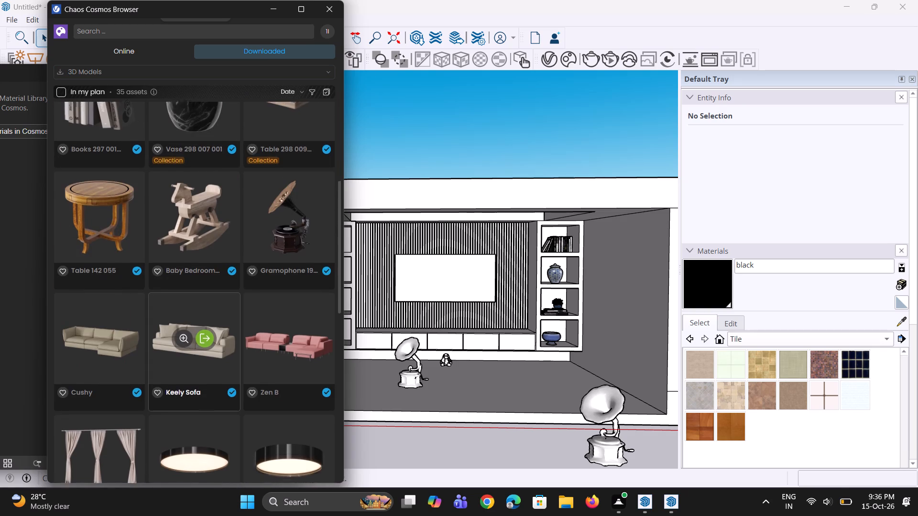
{"action": "scroll", "coordinate": [221, 336], "scroll_direction": "down", "scroll_amount": 4}
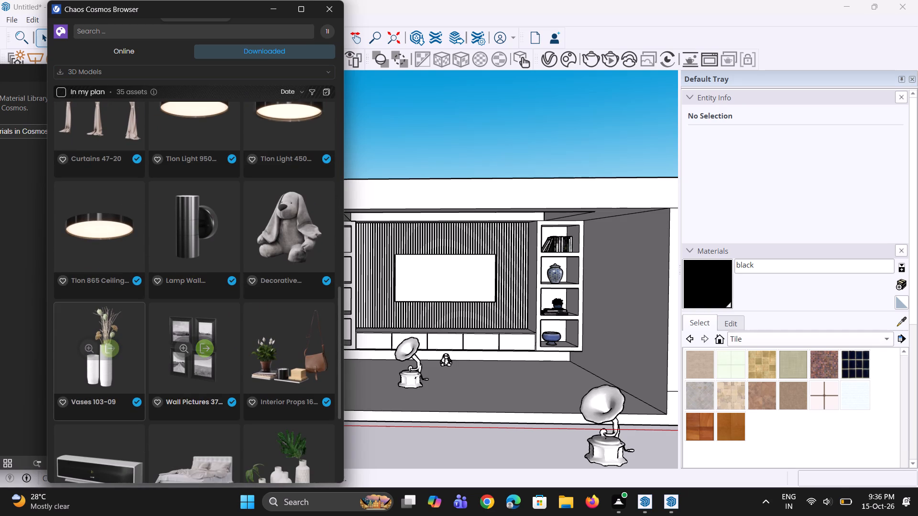
{"action": "left_click", "coordinate": [117, 355]}
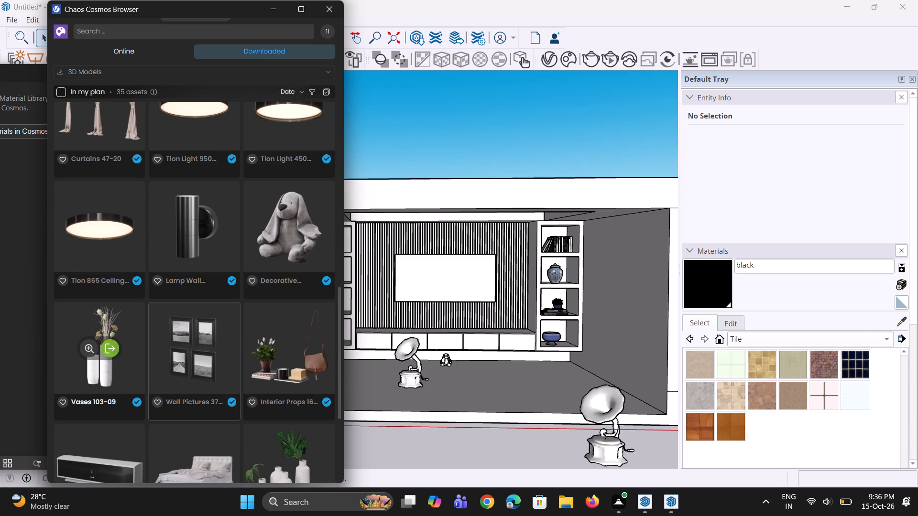
{"action": "left_click", "coordinate": [106, 350]}
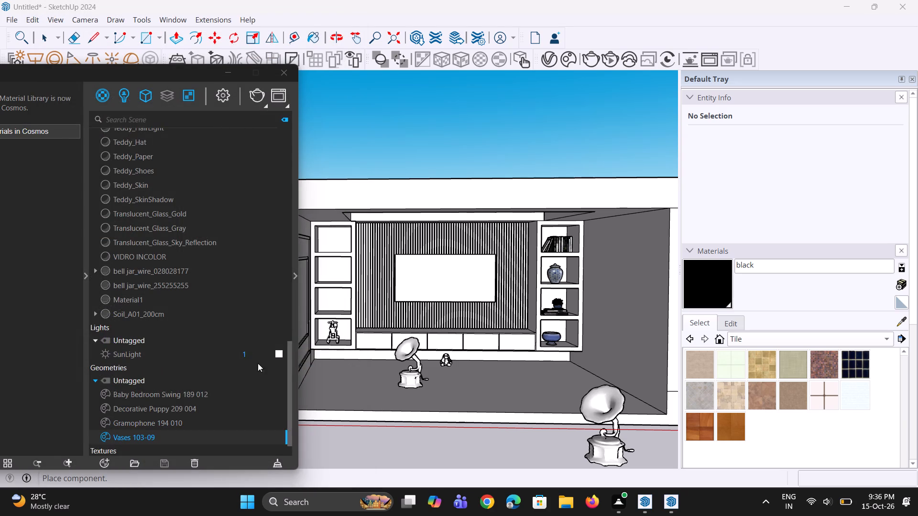
{"action": "left_click", "coordinate": [427, 441]}
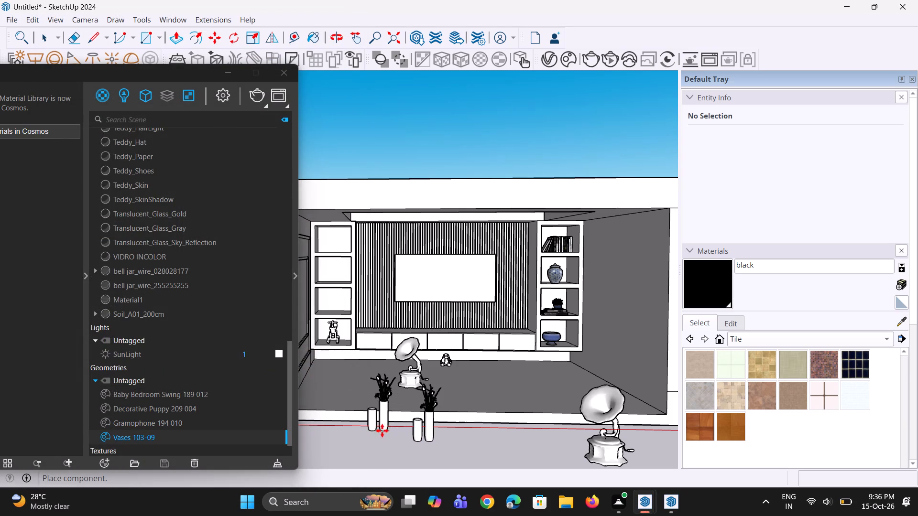
{"action": "key", "text": "Escape"}
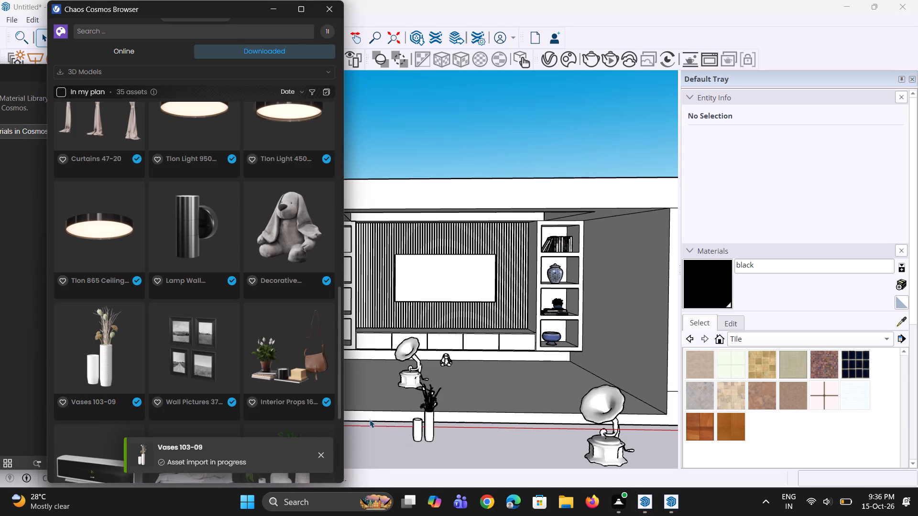
Import Vase Set 001 from the downloaded models and place one copy between Vases 103-09 and the large front gramophone.
{"action": "scroll", "coordinate": [243, 383], "scroll_direction": "down", "scroll_amount": 4}
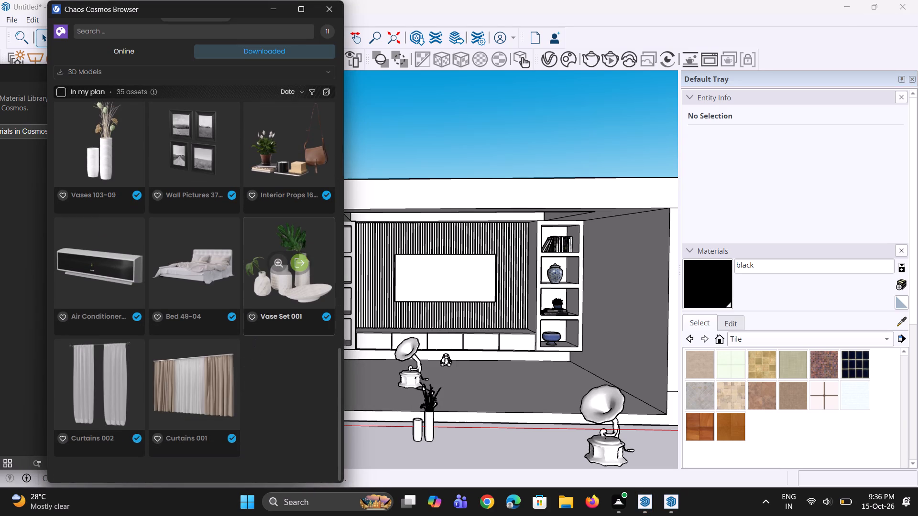
{"action": "left_click", "coordinate": [304, 269]}
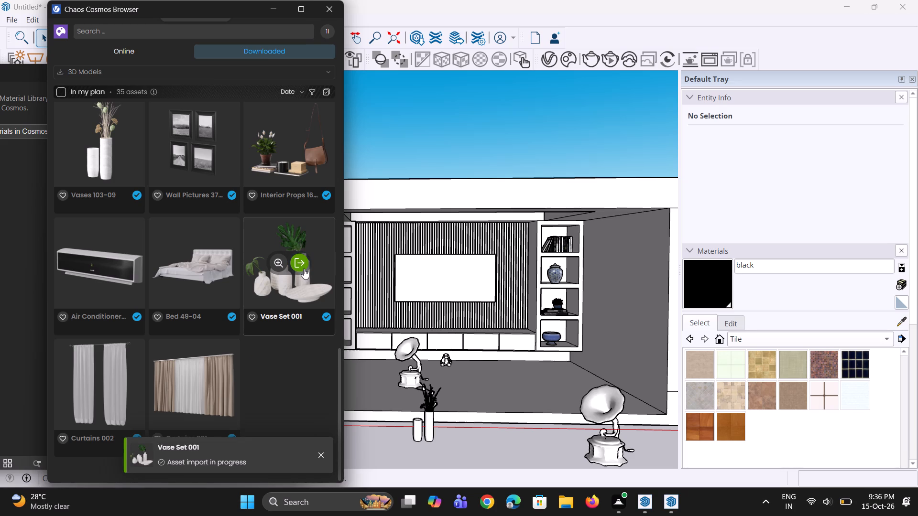
{"action": "left_click", "coordinate": [301, 262]}
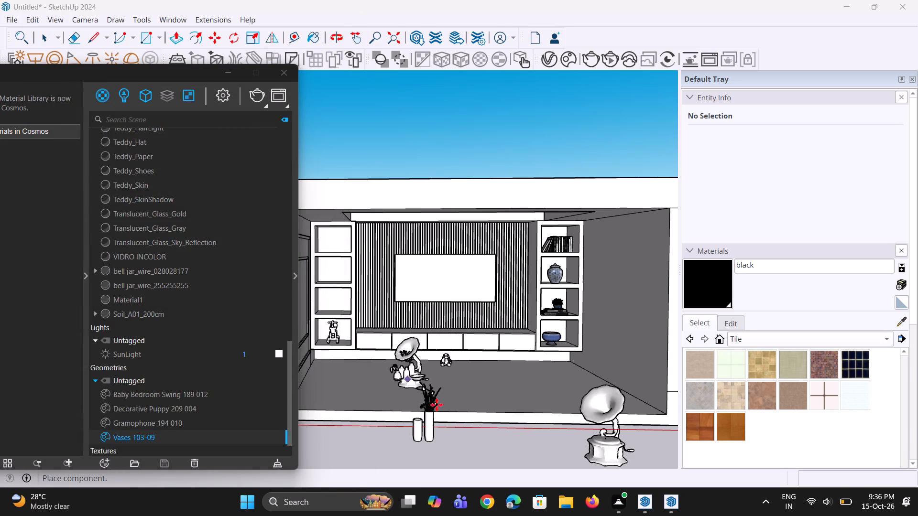
{"action": "left_click", "coordinate": [492, 443]}
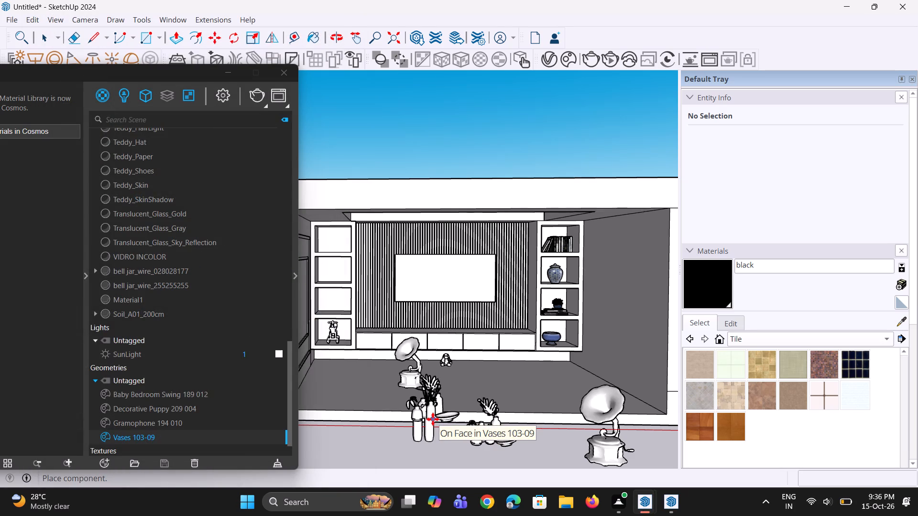
{"action": "key", "text": "Escape"}
{"action": "key", "text": "grave"}
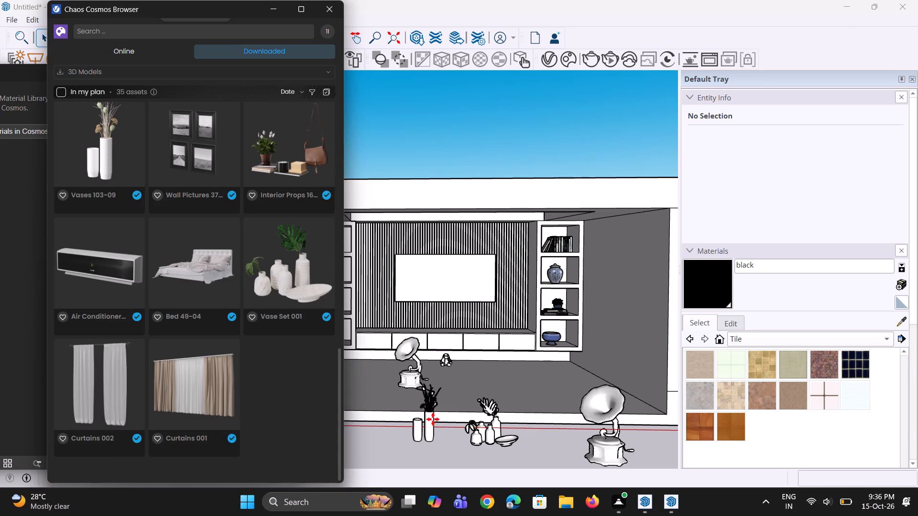
Import the downloaded Lamp Wall model and place one copy on the ground beside Vases 103-09, on the side away from Vase Set 001.
{"action": "scroll", "coordinate": [269, 394], "scroll_direction": "down", "scroll_amount": 1}
{"action": "scroll", "coordinate": [257, 380], "scroll_direction": "up", "scroll_amount": 3}
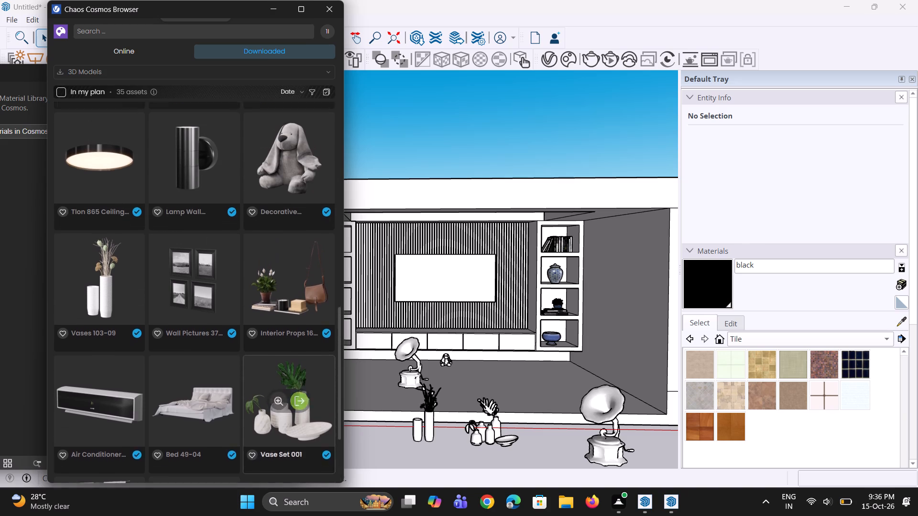
{"action": "scroll", "coordinate": [218, 333], "scroll_direction": "up", "scroll_amount": 2}
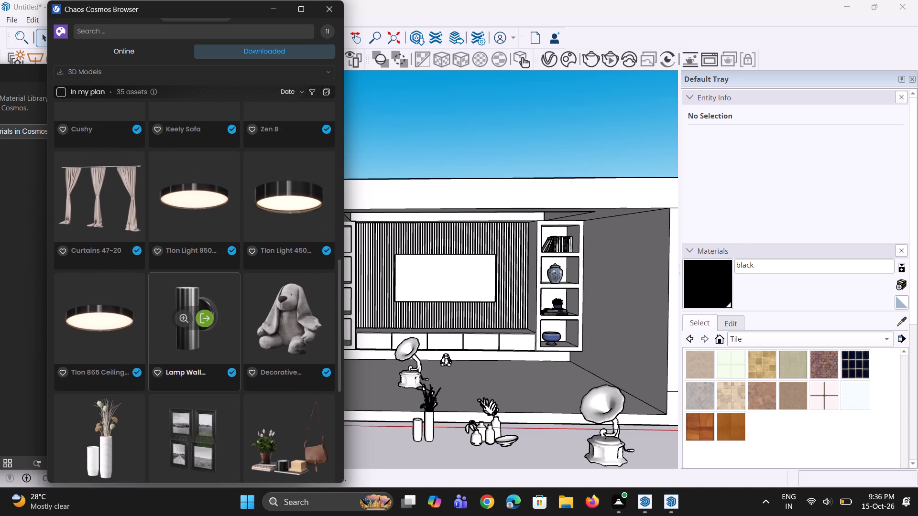
{"action": "scroll", "coordinate": [210, 333], "scroll_direction": "up", "scroll_amount": 1}
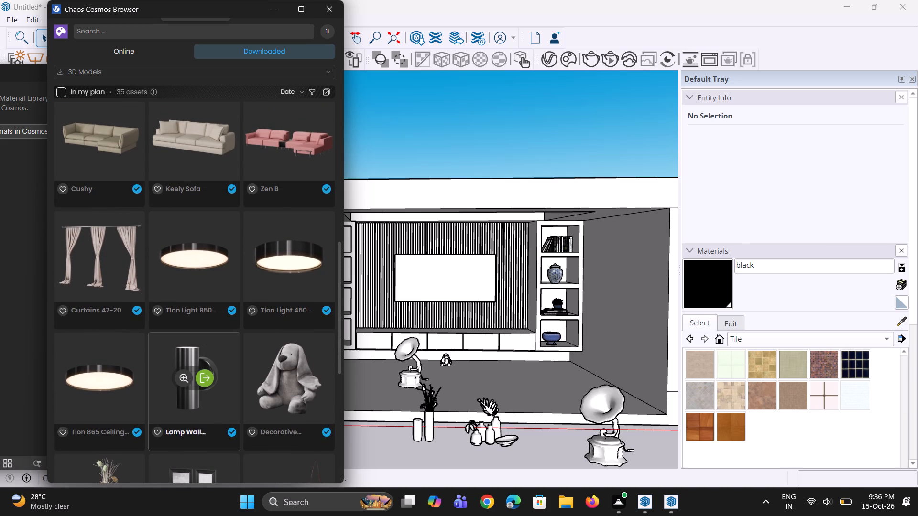
{"action": "left_click", "coordinate": [204, 382]}
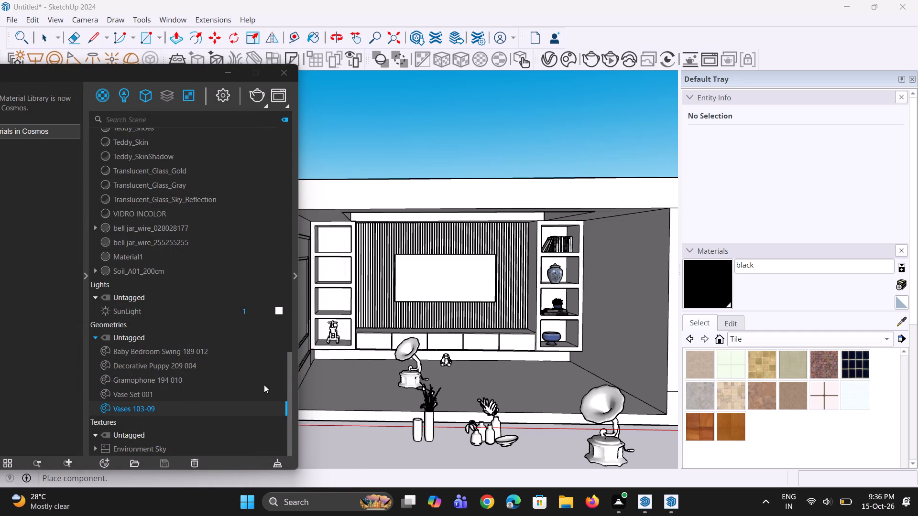
{"action": "left_click", "coordinate": [388, 438]}
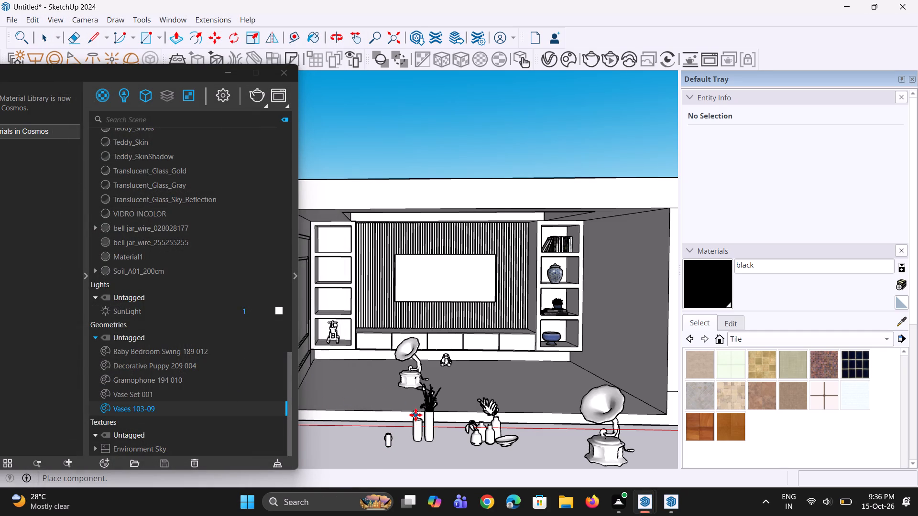
{"action": "key", "text": "Escape"}
Browse the downloaded 3D models, including the Vases & planters and Decorations categories under Accessories, for more shelf decor.
{"action": "scroll", "coordinate": [197, 327], "scroll_direction": "up", "scroll_amount": 4}
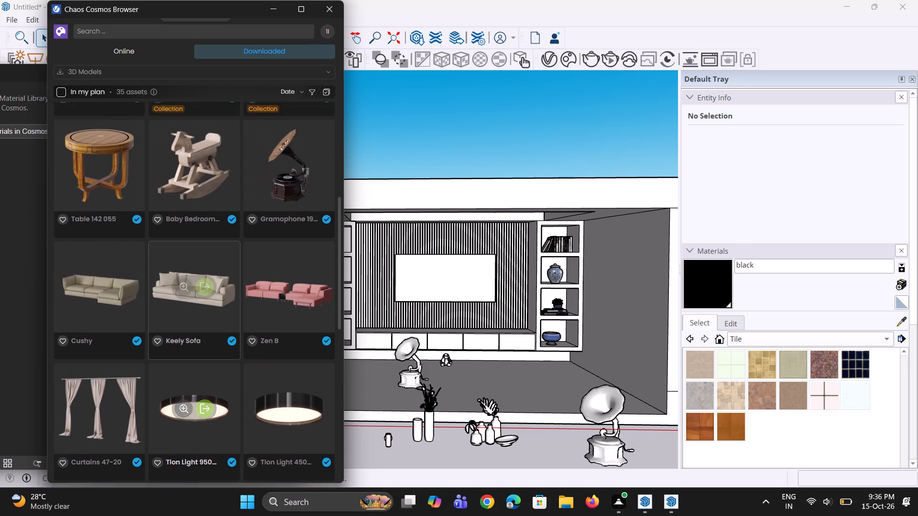
{"action": "scroll", "coordinate": [197, 327], "scroll_direction": "up", "scroll_amount": 2}
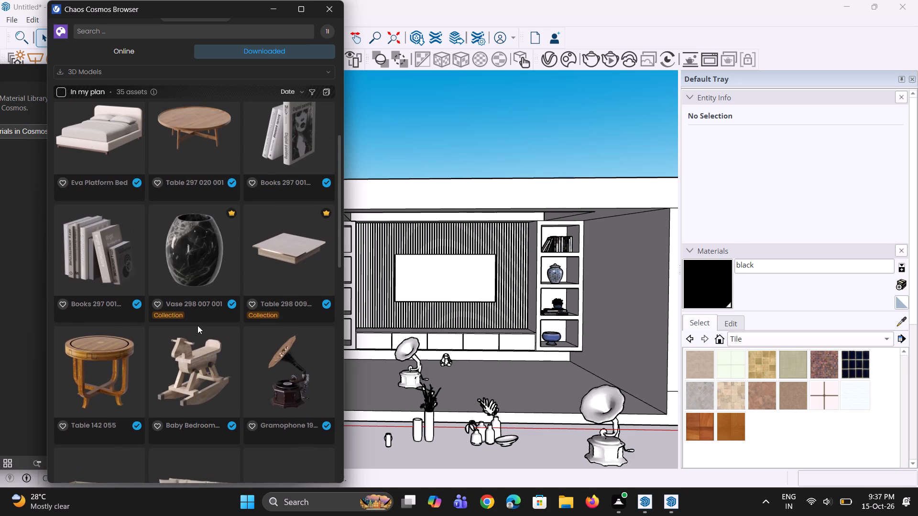
{"action": "scroll", "coordinate": [197, 325], "scroll_direction": "up", "scroll_amount": 1}
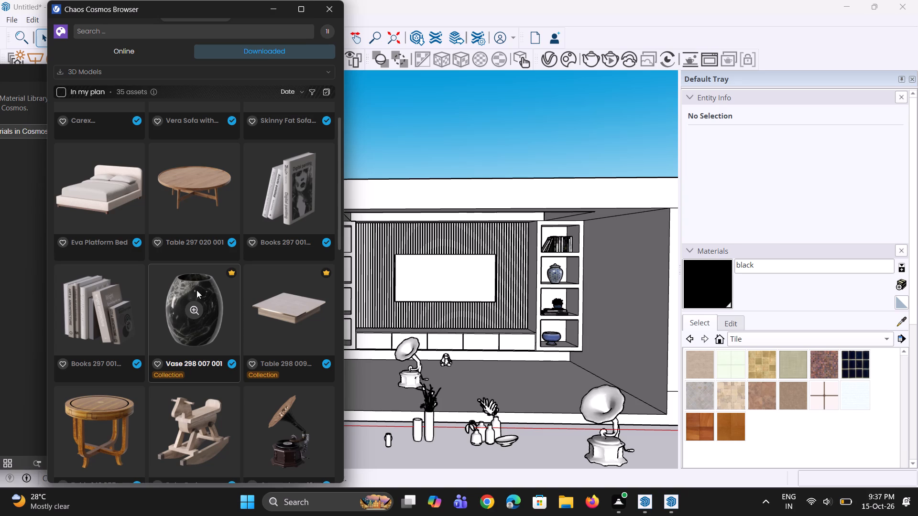
{"action": "scroll", "coordinate": [218, 352], "scroll_direction": "up", "scroll_amount": 5}
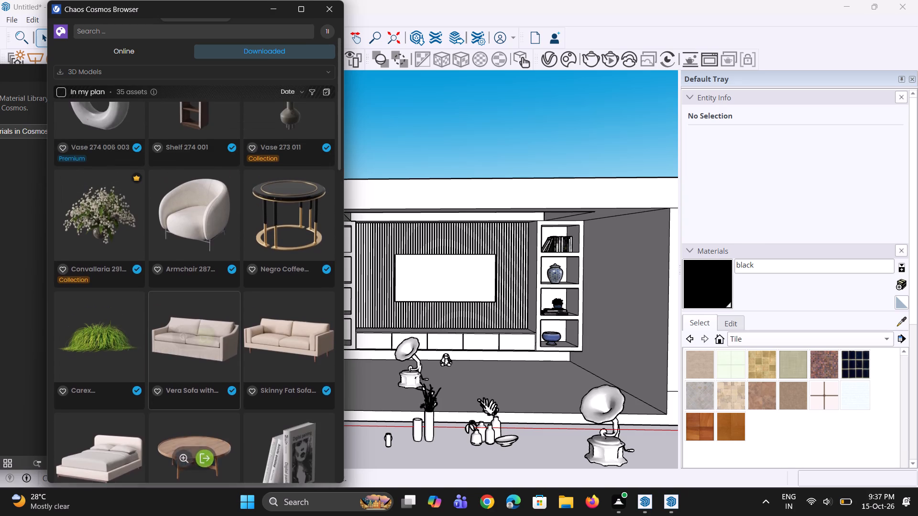
{"action": "scroll", "coordinate": [211, 335], "scroll_direction": "up", "scroll_amount": 5}
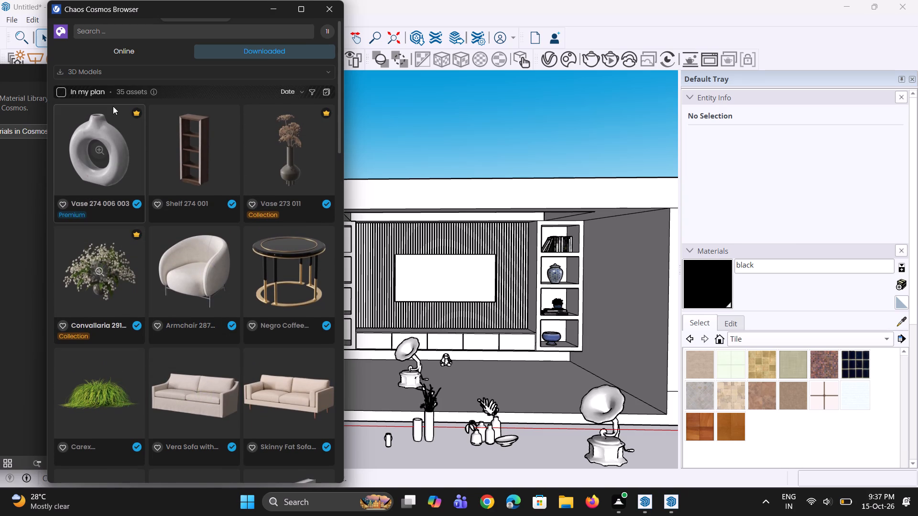
{"action": "left_click", "coordinate": [111, 71]}
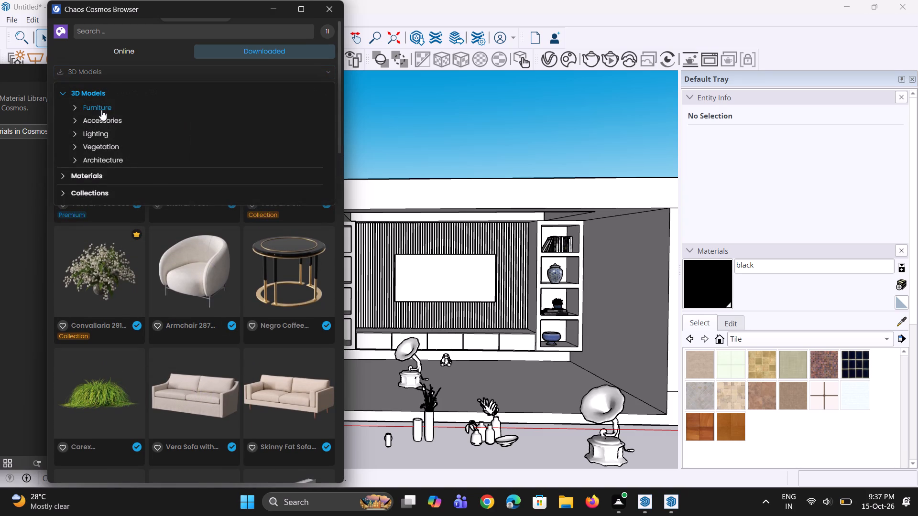
{"action": "left_click", "coordinate": [102, 111]}
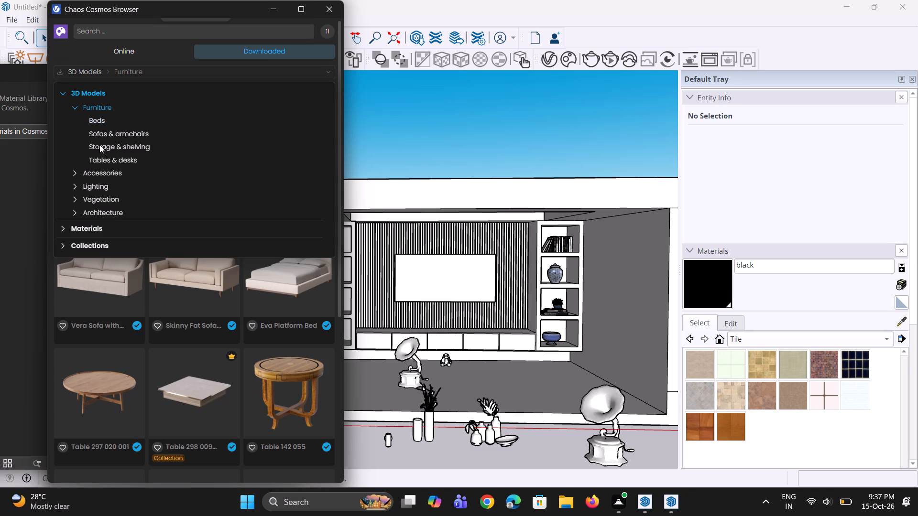
{"action": "left_click", "coordinate": [106, 174]}
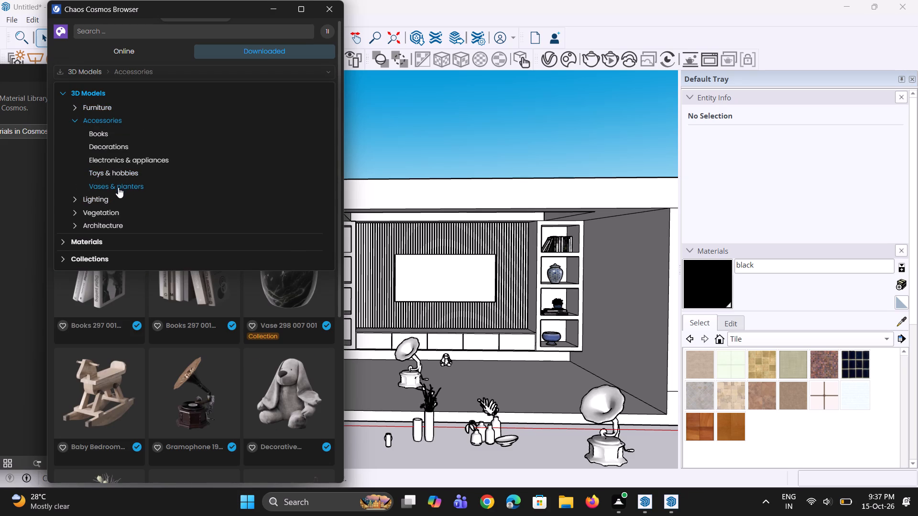
{"action": "left_click", "coordinate": [118, 187]}
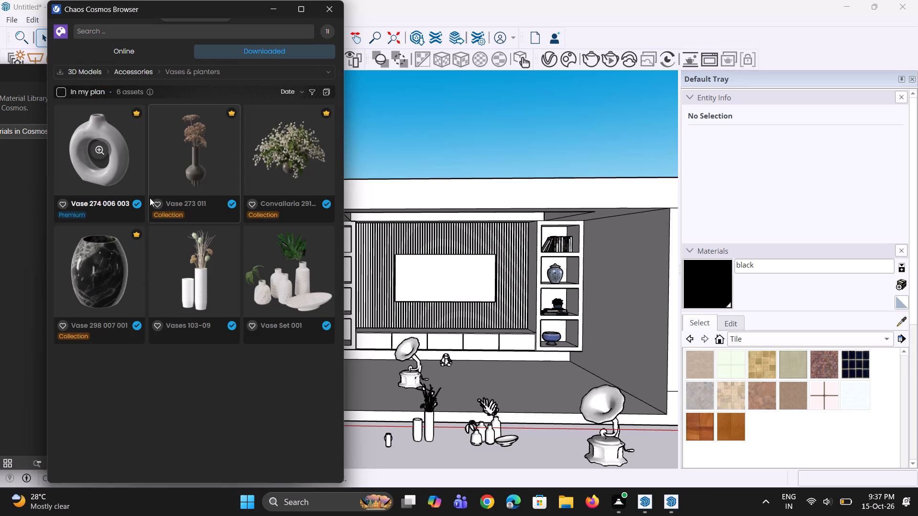
{"action": "left_click", "coordinate": [130, 75]}
{"action": "left_click", "coordinate": [122, 149]}
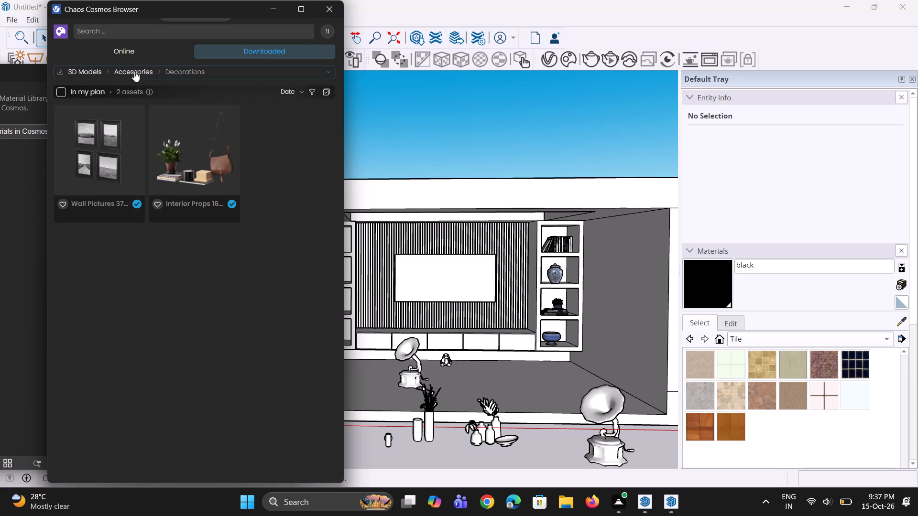
Browse the online Decorations category of Cosmos 3D models for decor pieces suitable for the shelves.
{"action": "left_click", "coordinate": [132, 54]}
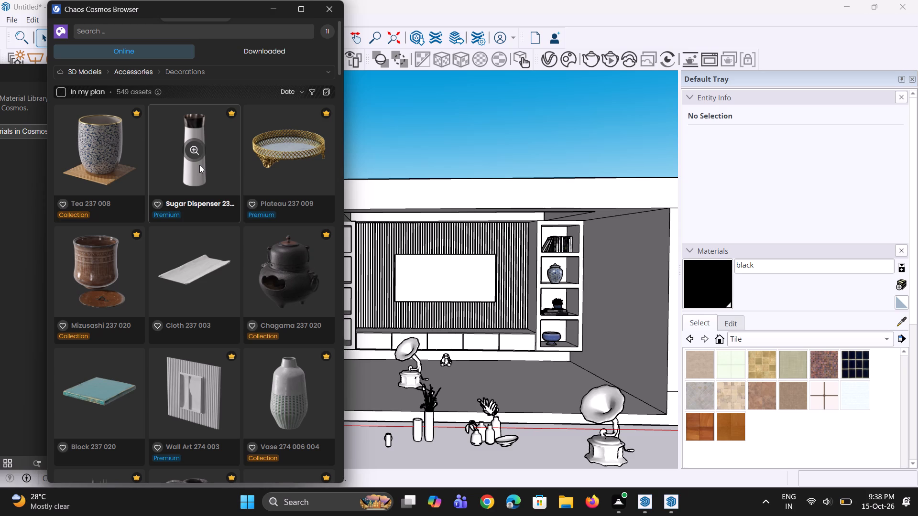
{"action": "scroll", "coordinate": [261, 223], "scroll_direction": "down", "scroll_amount": 2}
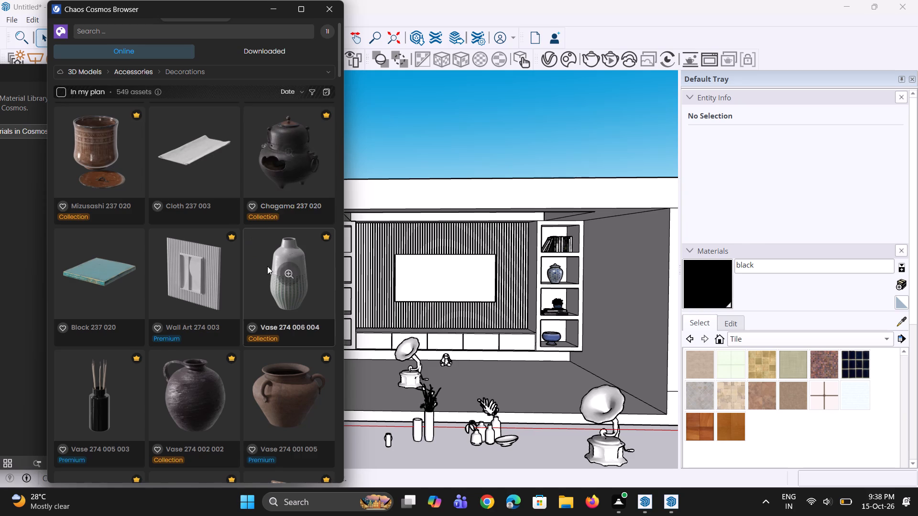
{"action": "scroll", "coordinate": [267, 266], "scroll_direction": "down", "scroll_amount": 6}
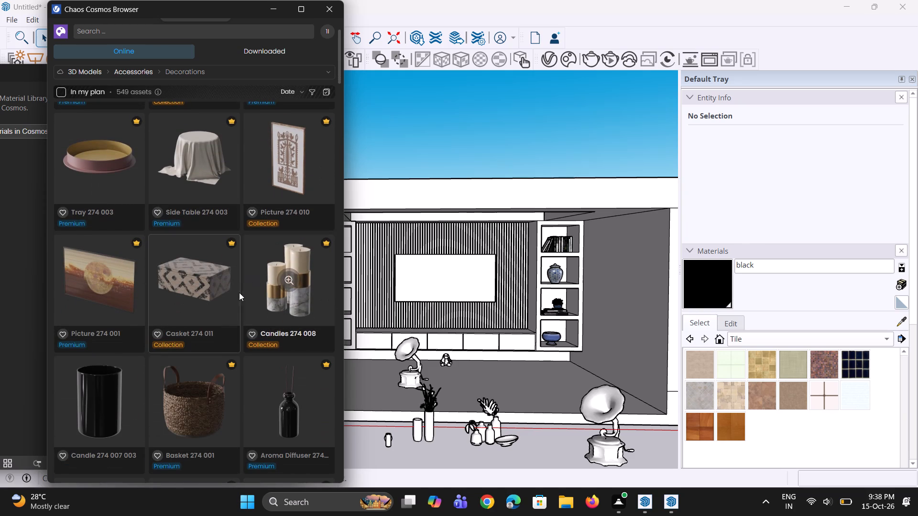
{"action": "scroll", "coordinate": [239, 295], "scroll_direction": "down", "scroll_amount": 7}
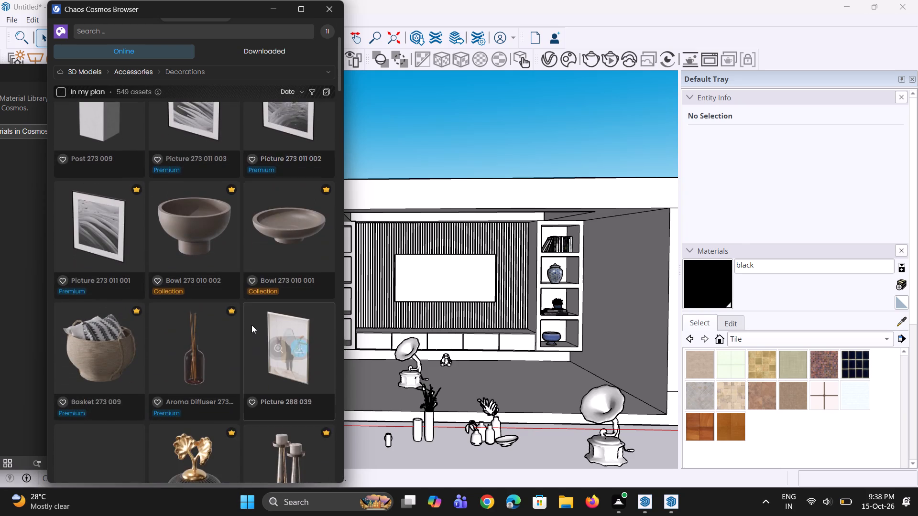
{"action": "scroll", "coordinate": [251, 325], "scroll_direction": "down", "scroll_amount": 7}
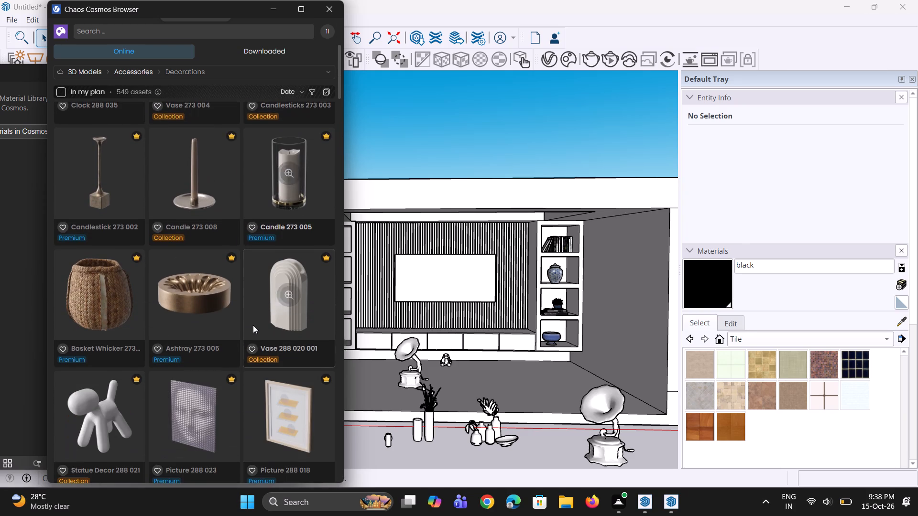
{"action": "scroll", "coordinate": [253, 325], "scroll_direction": "down", "scroll_amount": 4}
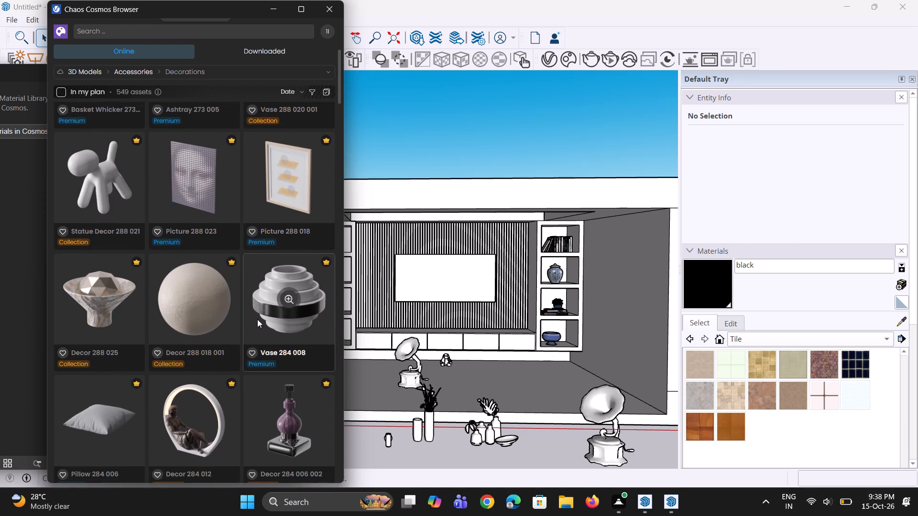
{"action": "scroll", "coordinate": [258, 331], "scroll_direction": "down", "scroll_amount": 8}
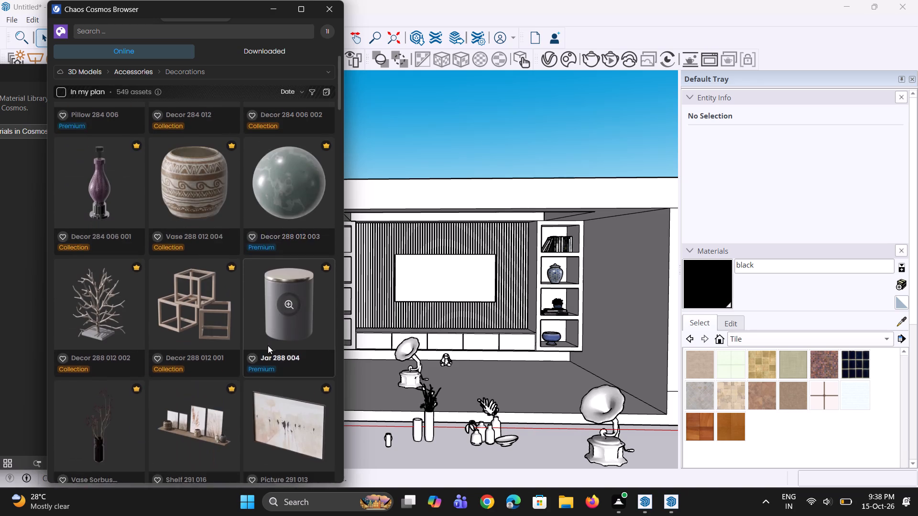
{"action": "scroll", "coordinate": [268, 345], "scroll_direction": "down", "scroll_amount": 1}
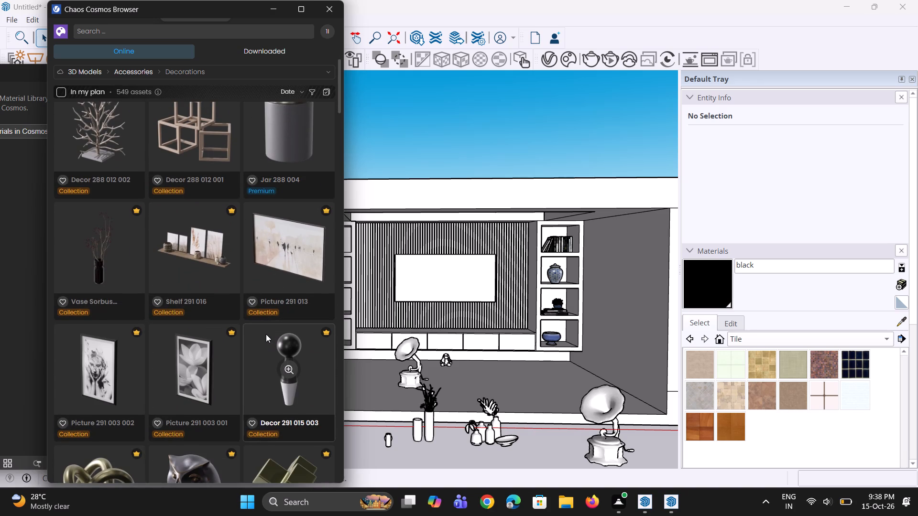
{"action": "scroll", "coordinate": [266, 334], "scroll_direction": "down", "scroll_amount": 7}
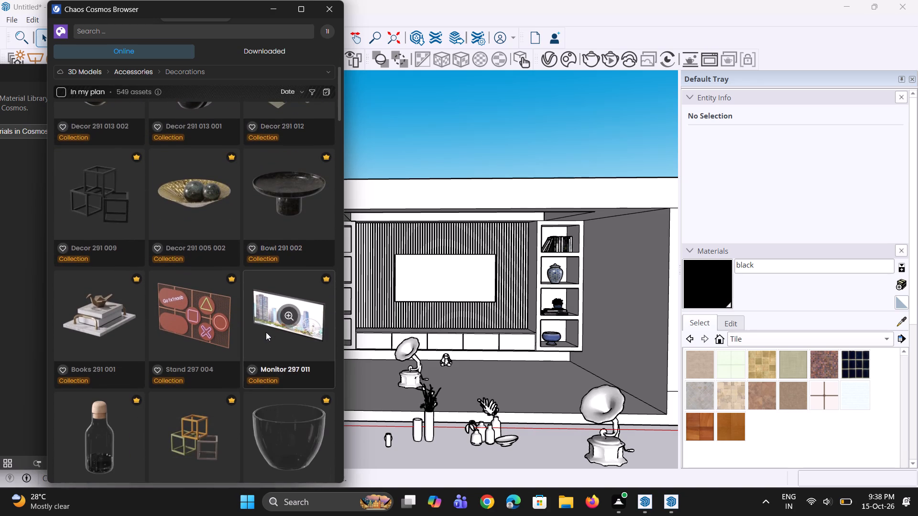
{"action": "scroll", "coordinate": [266, 332], "scroll_direction": "down", "scroll_amount": 2}
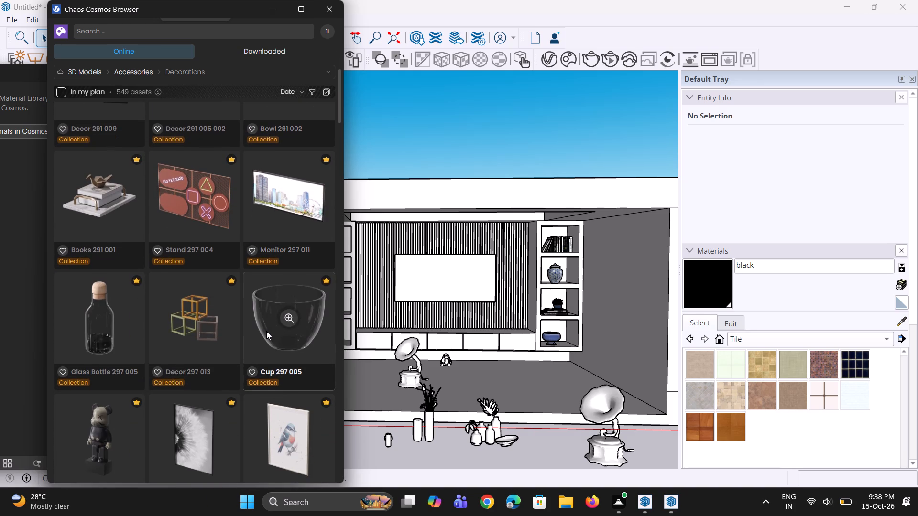
{"action": "scroll", "coordinate": [266, 331], "scroll_direction": "down", "scroll_amount": 9}
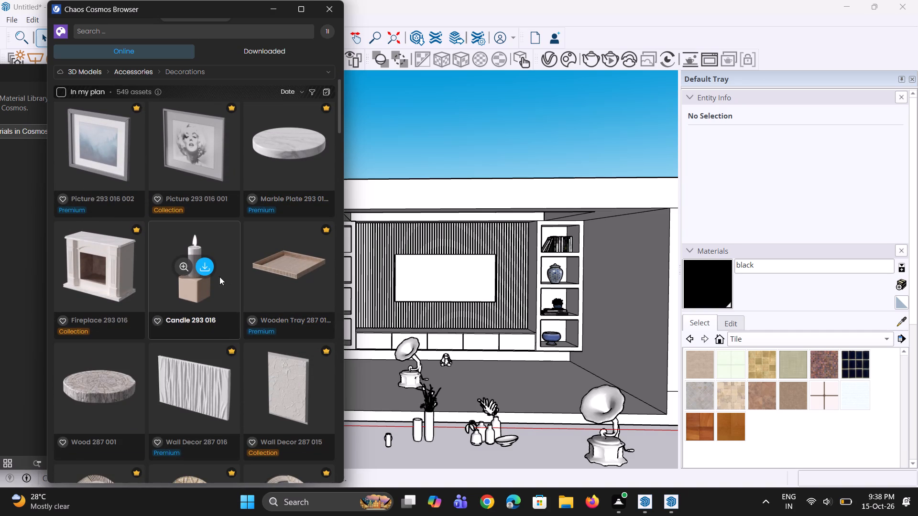
{"action": "scroll", "coordinate": [237, 319], "scroll_direction": "down", "scroll_amount": 2}
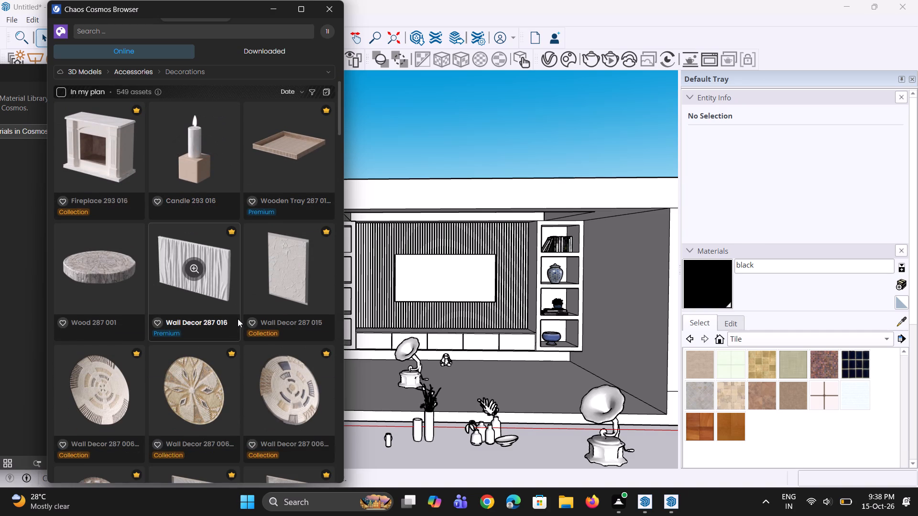
{"action": "scroll", "coordinate": [238, 319], "scroll_direction": "down", "scroll_amount": 7}
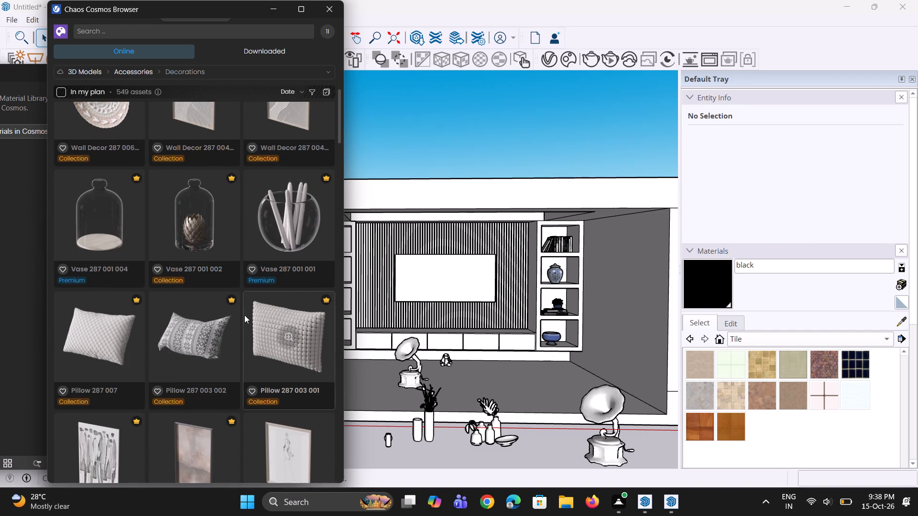
{"action": "scroll", "coordinate": [247, 313], "scroll_direction": "down", "scroll_amount": 2}
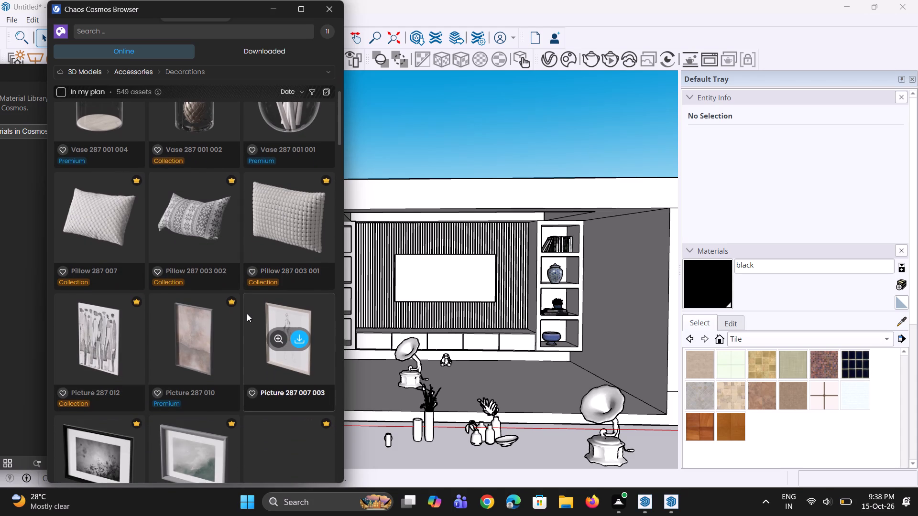
{"action": "scroll", "coordinate": [247, 313], "scroll_direction": "down", "scroll_amount": 6}
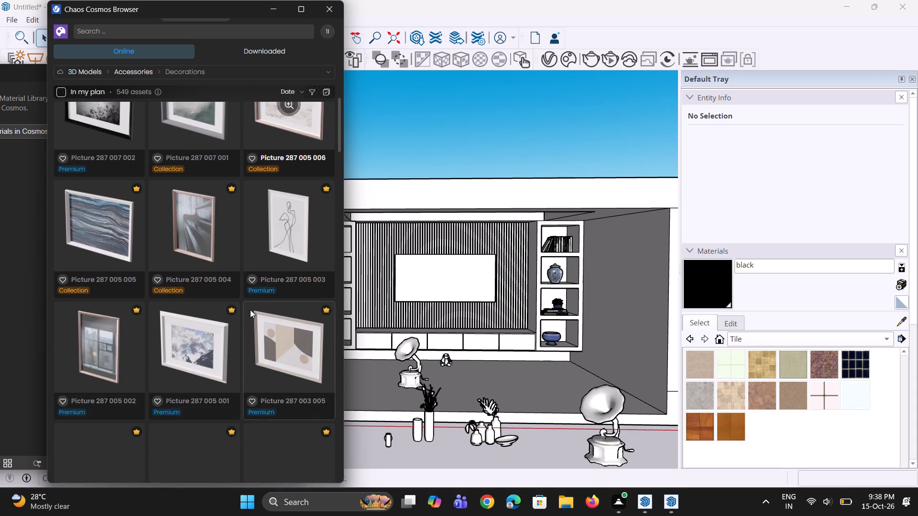
{"action": "scroll", "coordinate": [250, 310], "scroll_direction": "down", "scroll_amount": 10}
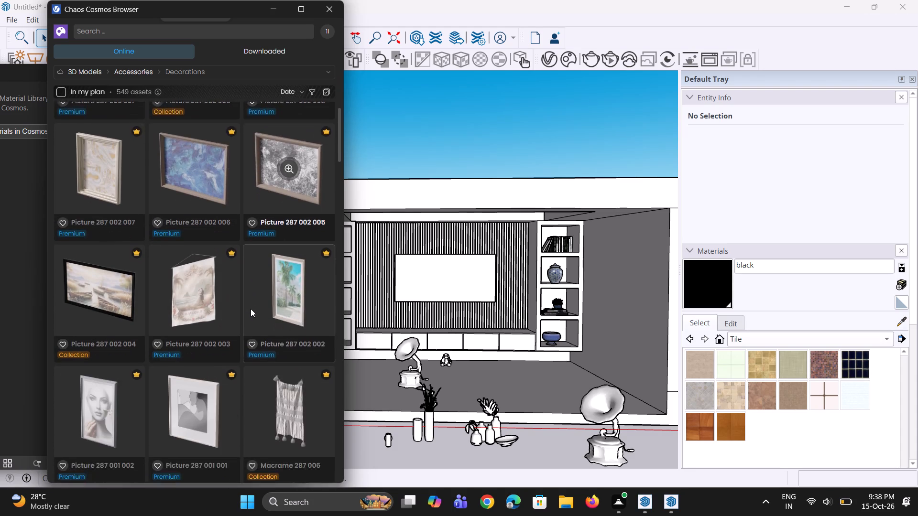
{"action": "scroll", "coordinate": [251, 309], "scroll_direction": "up", "scroll_amount": 1}
{"action": "scroll", "coordinate": [251, 309], "scroll_direction": "down", "scroll_amount": 7}
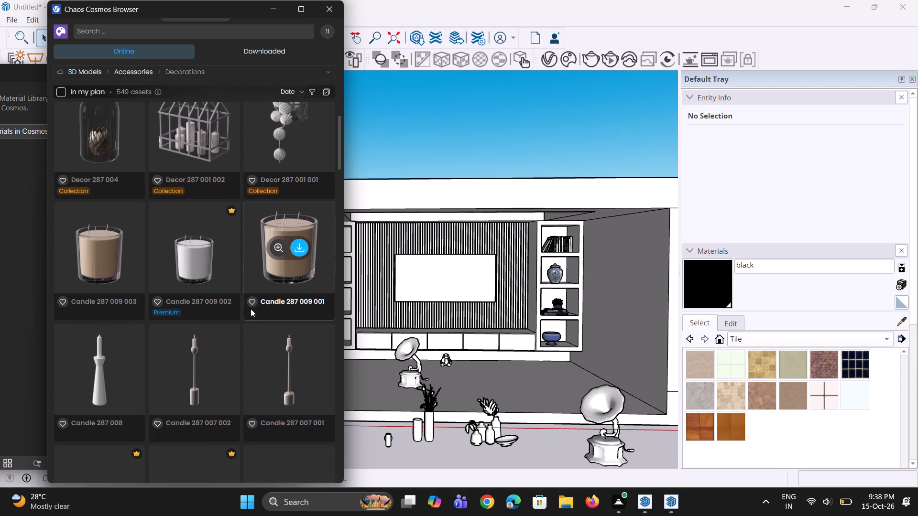
{"action": "scroll", "coordinate": [252, 307], "scroll_direction": "down", "scroll_amount": 2}
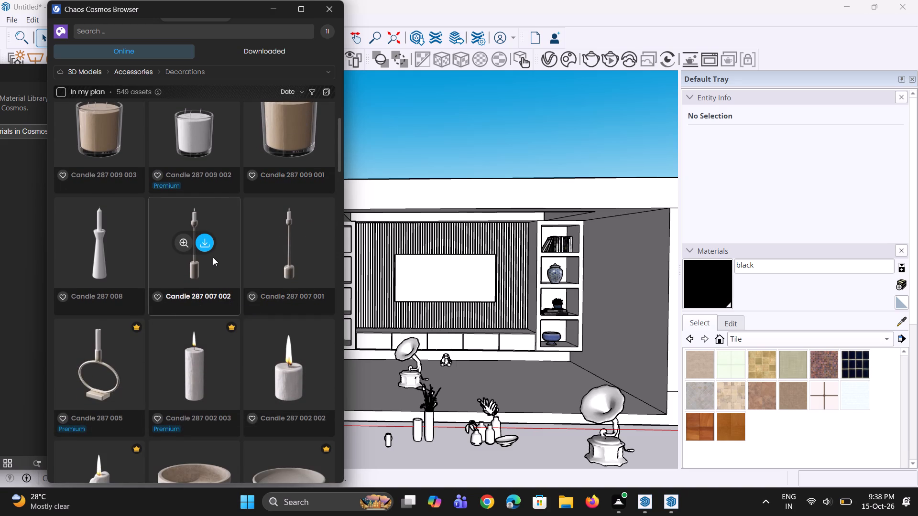
{"action": "scroll", "coordinate": [227, 288], "scroll_direction": "down", "scroll_amount": 4}
{"action": "scroll", "coordinate": [184, 255], "scroll_direction": "up", "scroll_amount": 2}
{"action": "scroll", "coordinate": [224, 294], "scroll_direction": "down", "scroll_amount": 8}
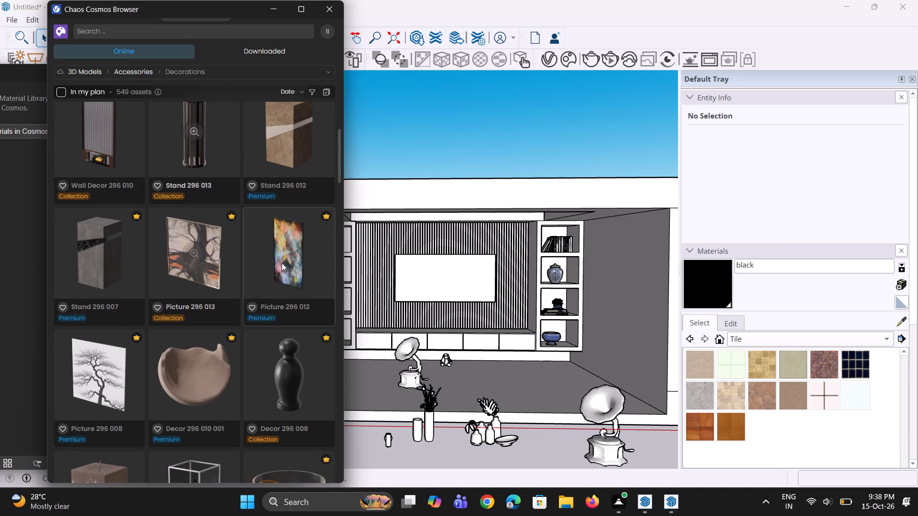
{"action": "scroll", "coordinate": [282, 263], "scroll_direction": "down", "scroll_amount": 6}
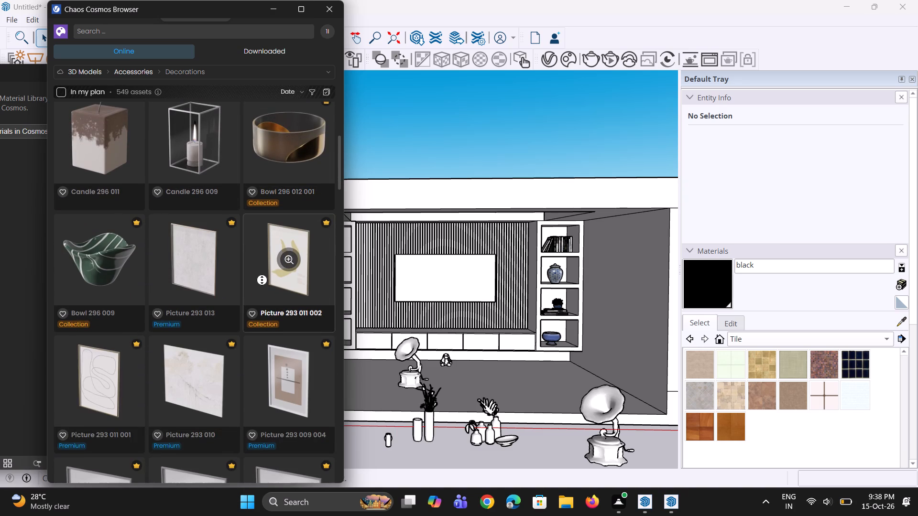
{"action": "middle_click", "coordinate": [262, 280]}
{"action": "scroll", "coordinate": [262, 284], "scroll_direction": "down", "scroll_amount": 3}
{"action": "key", "text": "space"}
{"action": "key", "text": "space"}
{"action": "scroll", "coordinate": [267, 280], "scroll_direction": "up", "scroll_amount": 1}
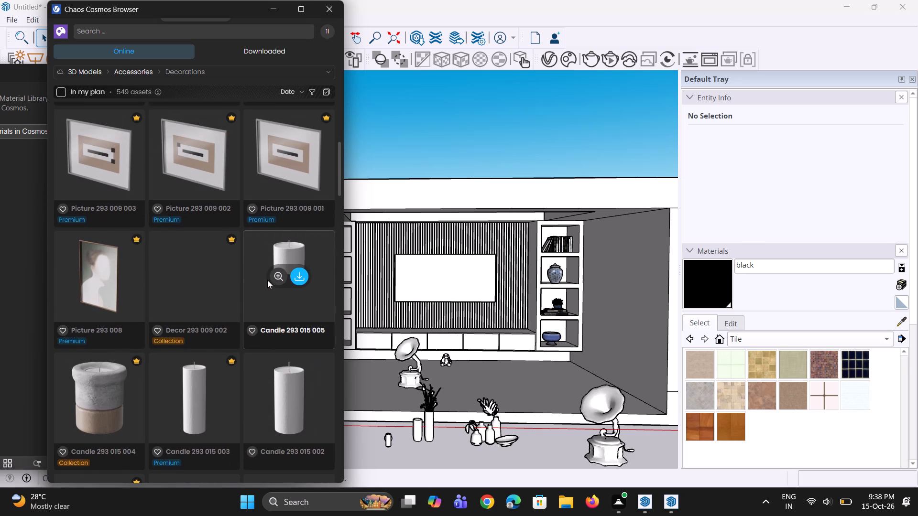
{"action": "scroll", "coordinate": [267, 280], "scroll_direction": "down", "scroll_amount": 4}
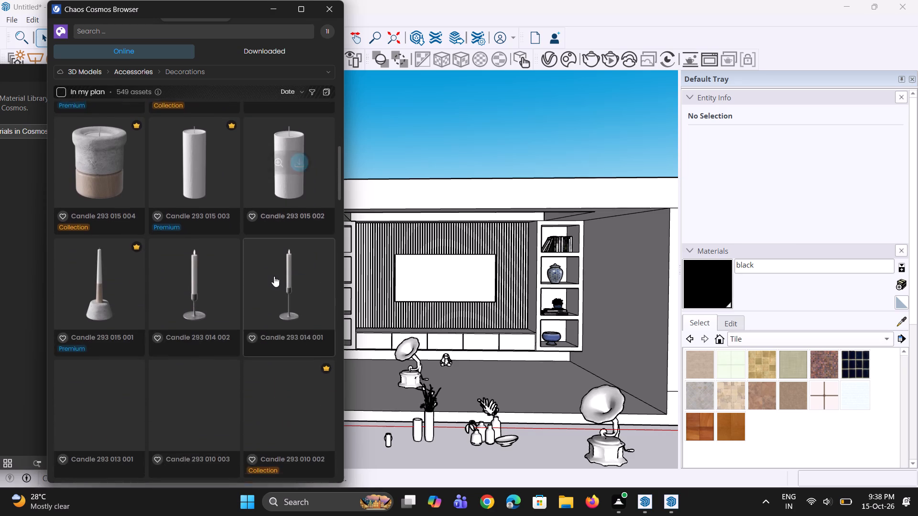
{"action": "scroll", "coordinate": [274, 276], "scroll_direction": "down", "scroll_amount": 3}
Widen the online Cosmos catalogue to the whole Accessories category and look through its models for shelf decor.
{"action": "left_click", "coordinate": [186, 71]}
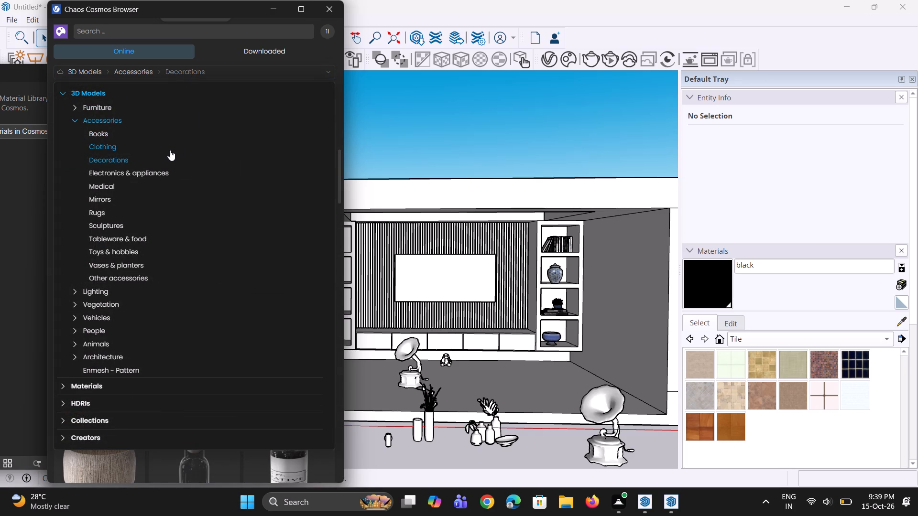
{"action": "left_click", "coordinate": [108, 120]}
{"action": "left_click", "coordinate": [184, 72]}
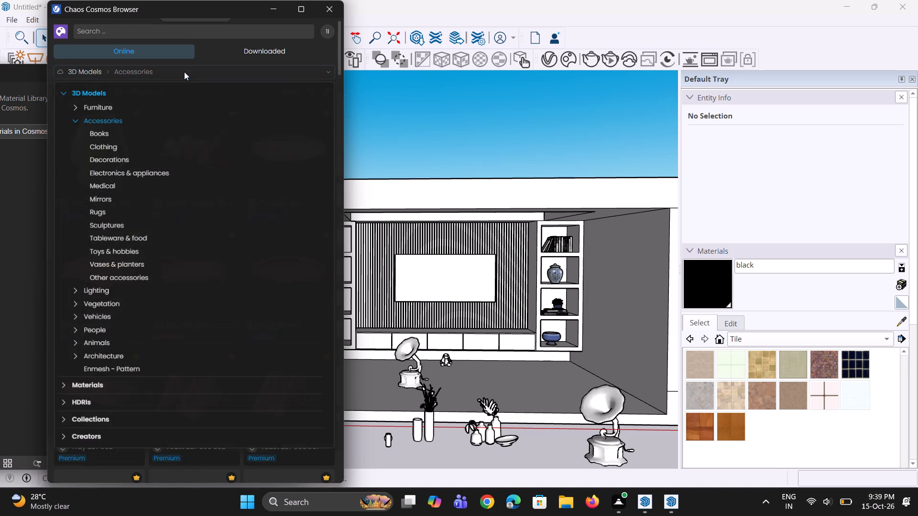
{"action": "left_click", "coordinate": [155, 76]}
{"action": "scroll", "coordinate": [175, 250], "scroll_direction": "down", "scroll_amount": 17}
{"action": "scroll", "coordinate": [197, 239], "scroll_direction": "down", "scroll_amount": 10}
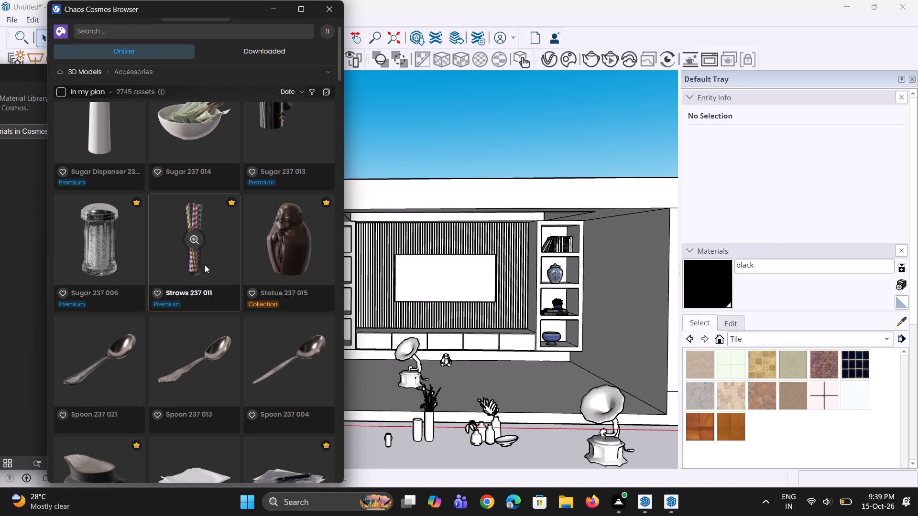
{"action": "scroll", "coordinate": [192, 266], "scroll_direction": "up", "scroll_amount": 4}
{"action": "scroll", "coordinate": [192, 266], "scroll_direction": "down", "scroll_amount": 5}
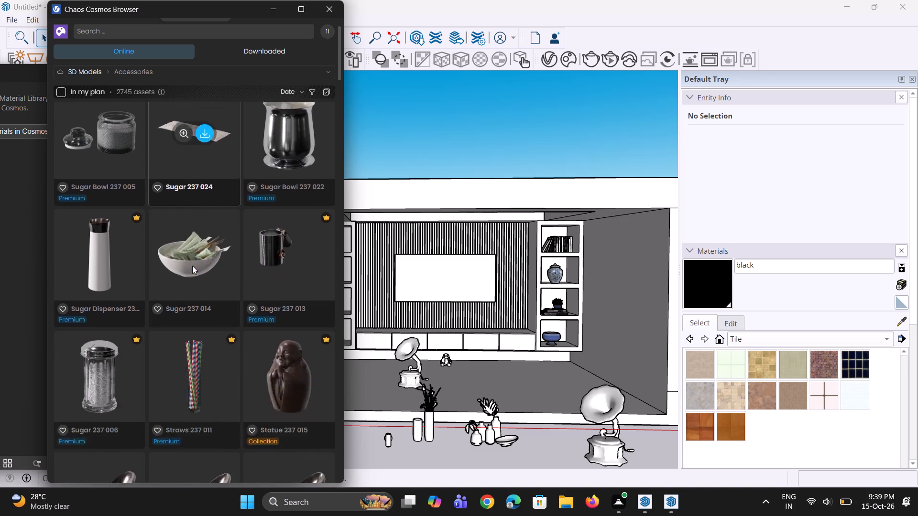
{"action": "scroll", "coordinate": [194, 262], "scroll_direction": "down", "scroll_amount": 5}
{"action": "scroll", "coordinate": [194, 260], "scroll_direction": "up", "scroll_amount": 1}
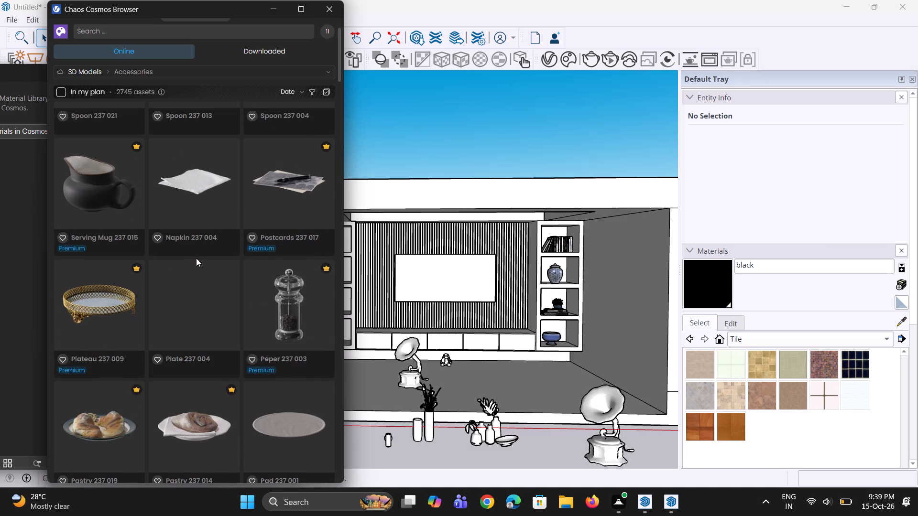
{"action": "scroll", "coordinate": [197, 258], "scroll_direction": "down", "scroll_amount": 3}
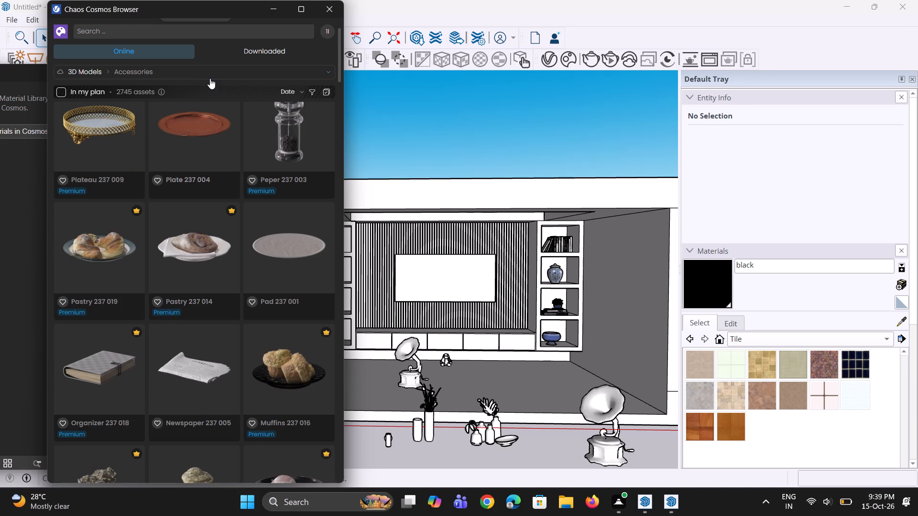
Look through the online Vases & planters category under Accessories and download the Vase 293 015 model.
{"action": "left_click", "coordinate": [204, 75]}
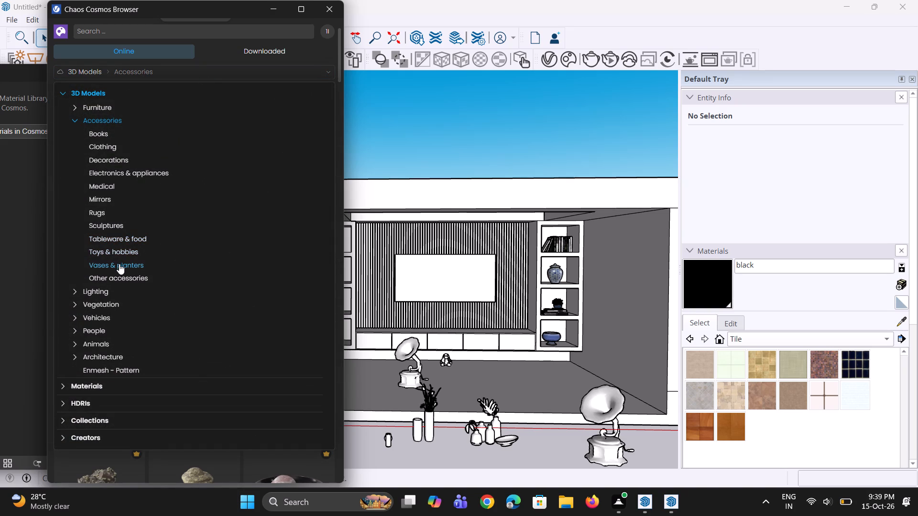
{"action": "left_click", "coordinate": [119, 264]}
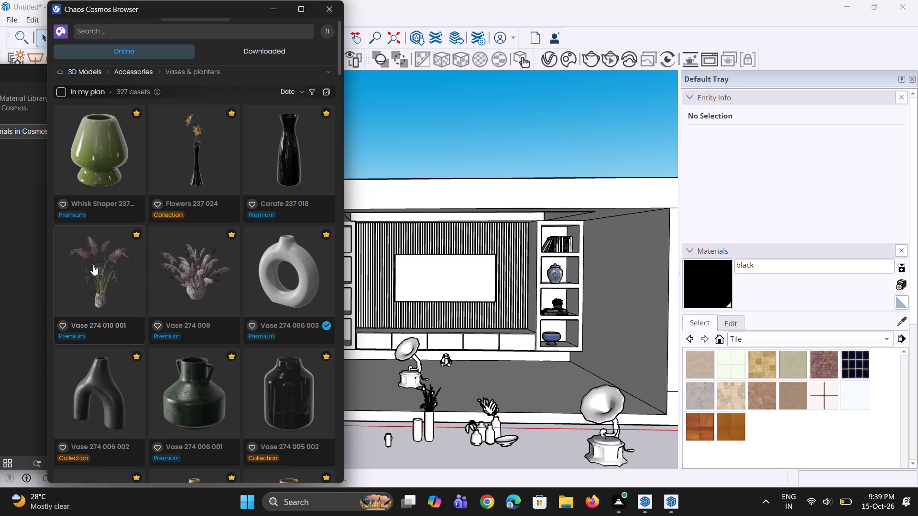
{"action": "scroll", "coordinate": [125, 276], "scroll_direction": "down", "scroll_amount": 3}
{"action": "scroll", "coordinate": [222, 365], "scroll_direction": "down", "scroll_amount": 15}
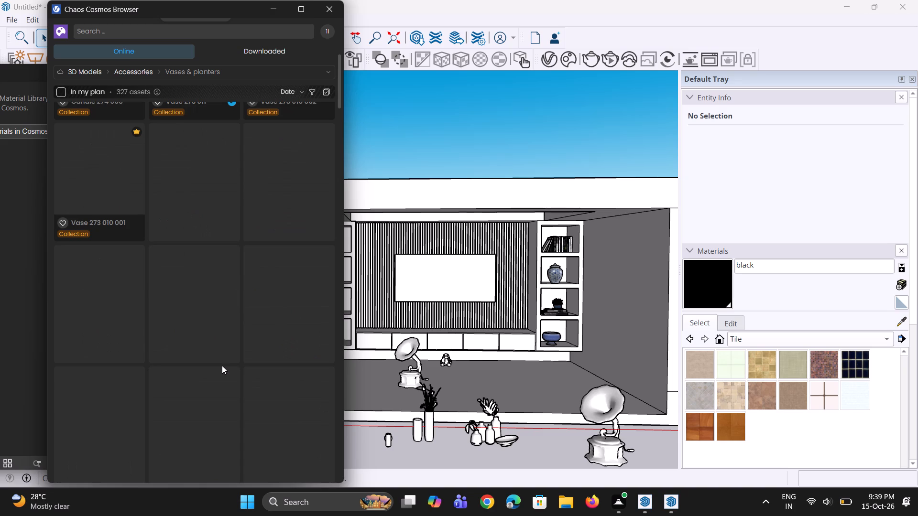
{"action": "scroll", "coordinate": [212, 382], "scroll_direction": "down", "scroll_amount": 3}
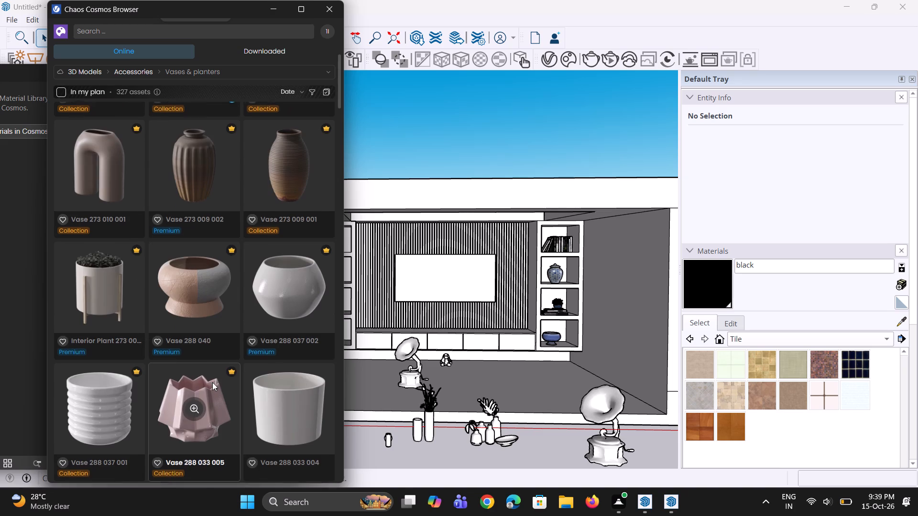
{"action": "scroll", "coordinate": [212, 382], "scroll_direction": "down", "scroll_amount": 1}
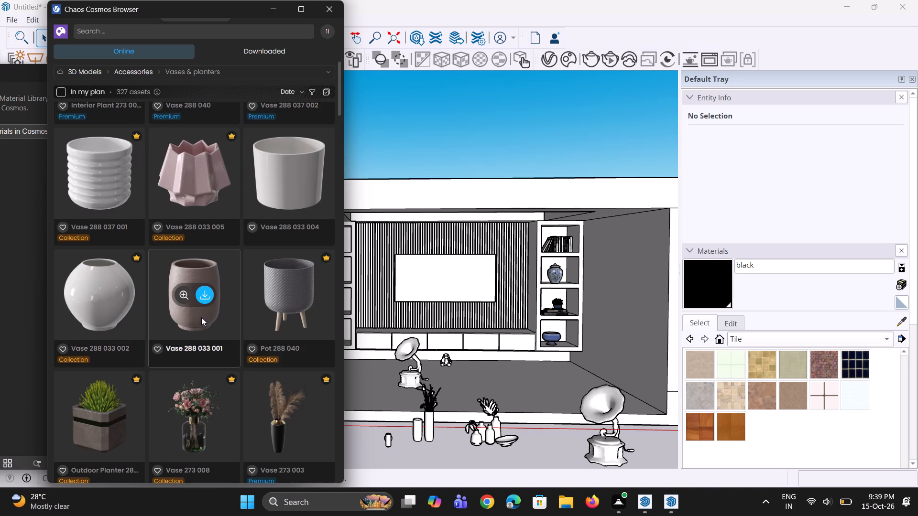
{"action": "scroll", "coordinate": [205, 376], "scroll_direction": "down", "scroll_amount": 7}
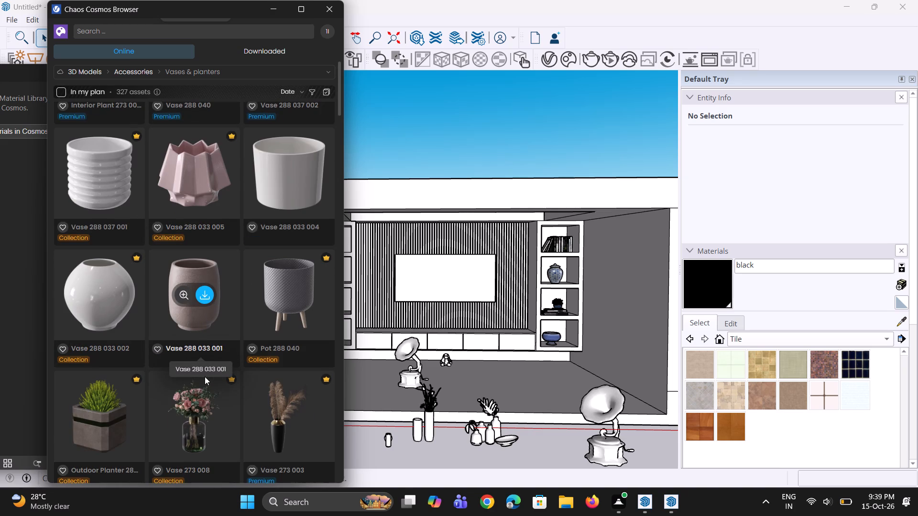
{"action": "scroll", "coordinate": [169, 296], "scroll_direction": "down", "scroll_amount": 2}
{"action": "scroll", "coordinate": [175, 335], "scroll_direction": "down", "scroll_amount": 3}
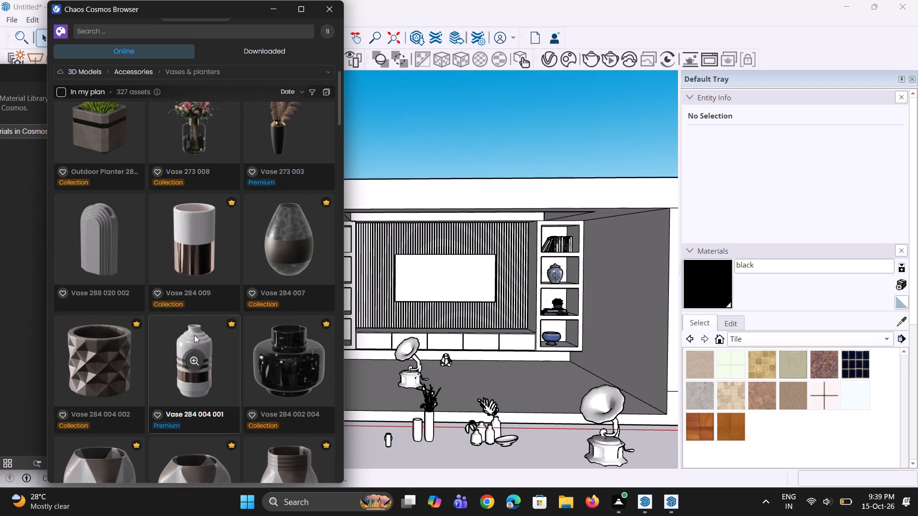
{"action": "scroll", "coordinate": [194, 335], "scroll_direction": "down", "scroll_amount": 9}
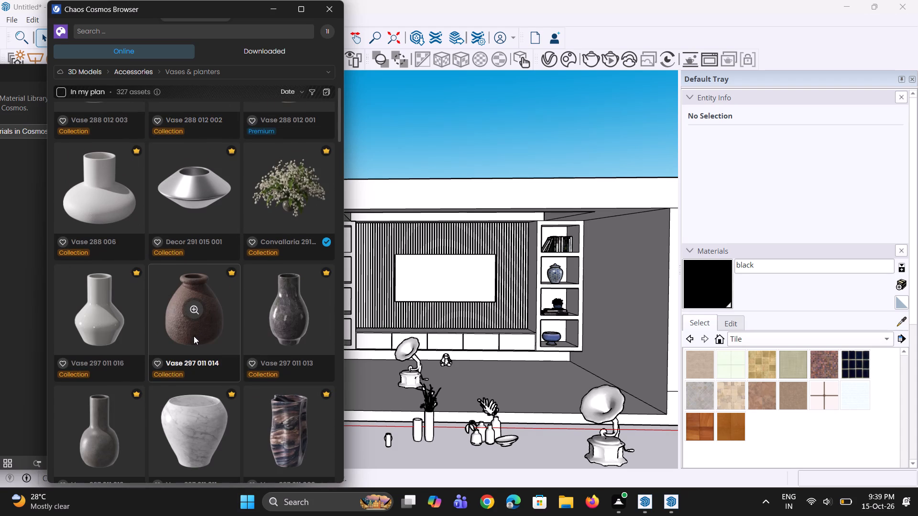
{"action": "scroll", "coordinate": [191, 338], "scroll_direction": "down", "scroll_amount": 7}
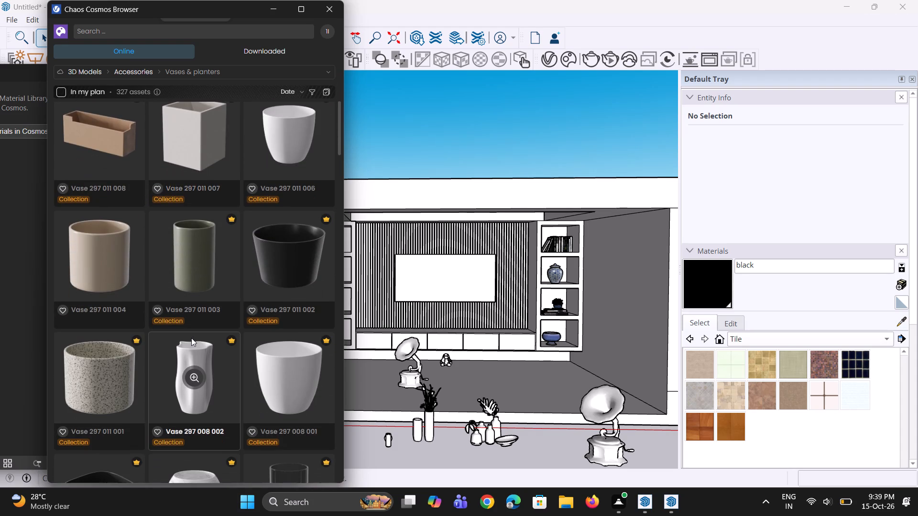
{"action": "scroll", "coordinate": [191, 338], "scroll_direction": "down", "scroll_amount": 5}
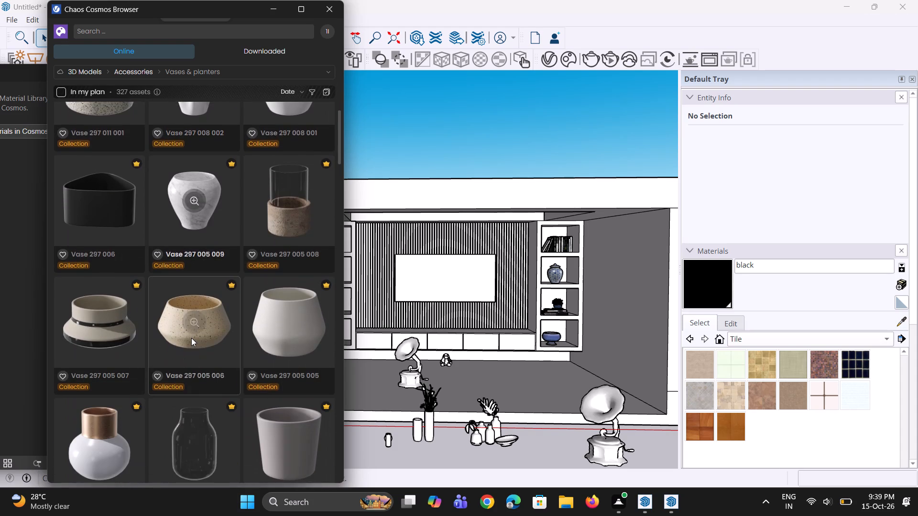
{"action": "scroll", "coordinate": [191, 338], "scroll_direction": "down", "scroll_amount": 5}
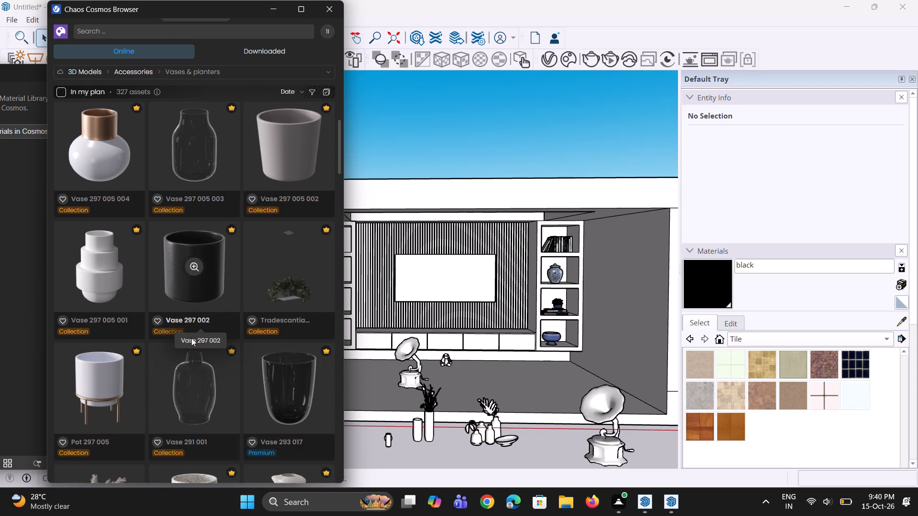
{"action": "scroll", "coordinate": [191, 338], "scroll_direction": "down", "scroll_amount": 11}
{"action": "scroll", "coordinate": [216, 390], "scroll_direction": "down", "scroll_amount": 3}
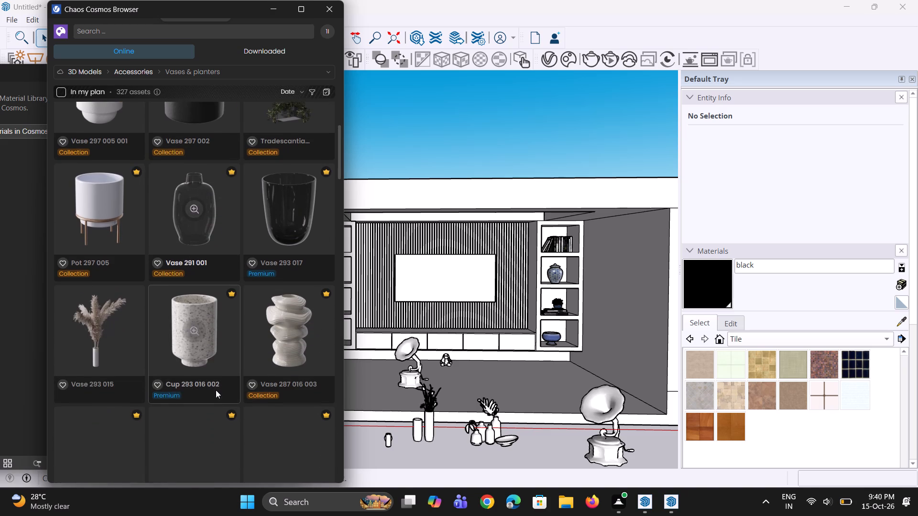
{"action": "scroll", "coordinate": [216, 390], "scroll_direction": "down", "scroll_amount": 4}
{"action": "scroll", "coordinate": [216, 390], "scroll_direction": "up", "scroll_amount": 3}
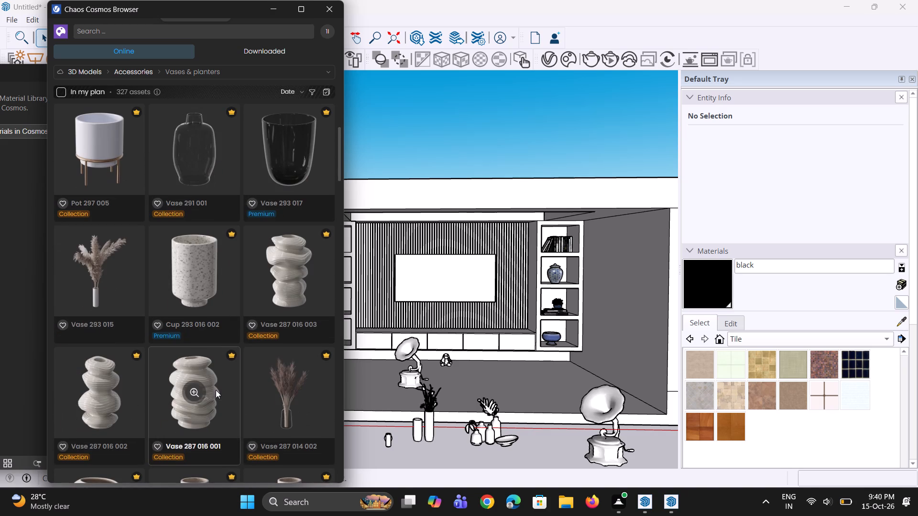
{"action": "left_click", "coordinate": [110, 273]}
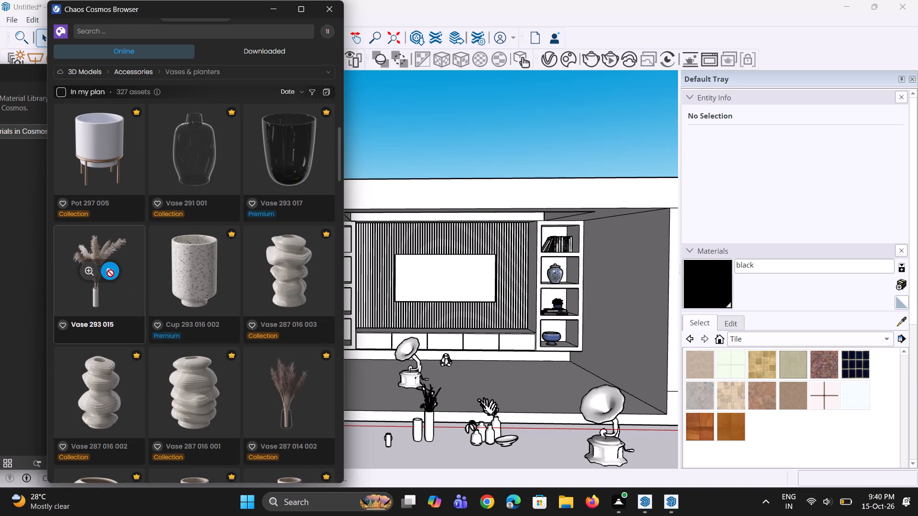
Look further through the online Vases & planters models and download Vase 296 007 003.
{"action": "scroll", "coordinate": [214, 362], "scroll_direction": "down", "scroll_amount": 1}
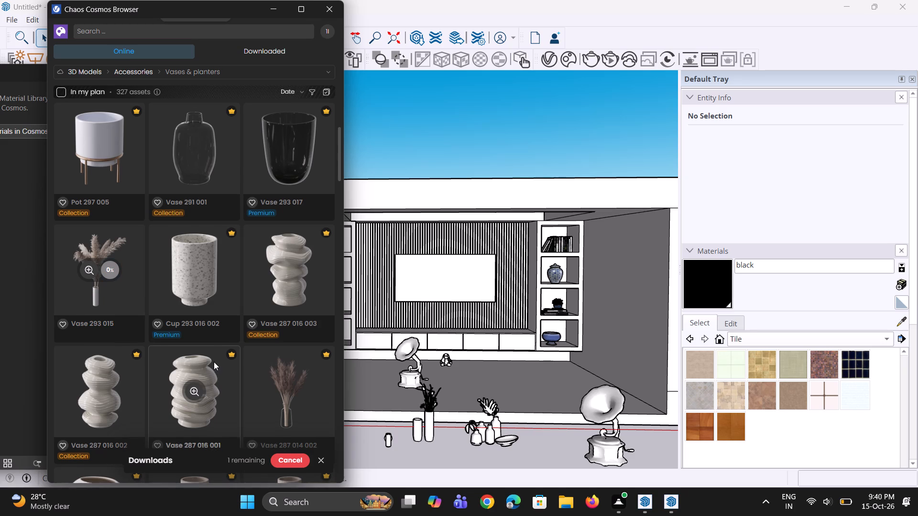
{"action": "scroll", "coordinate": [214, 362], "scroll_direction": "down", "scroll_amount": 1}
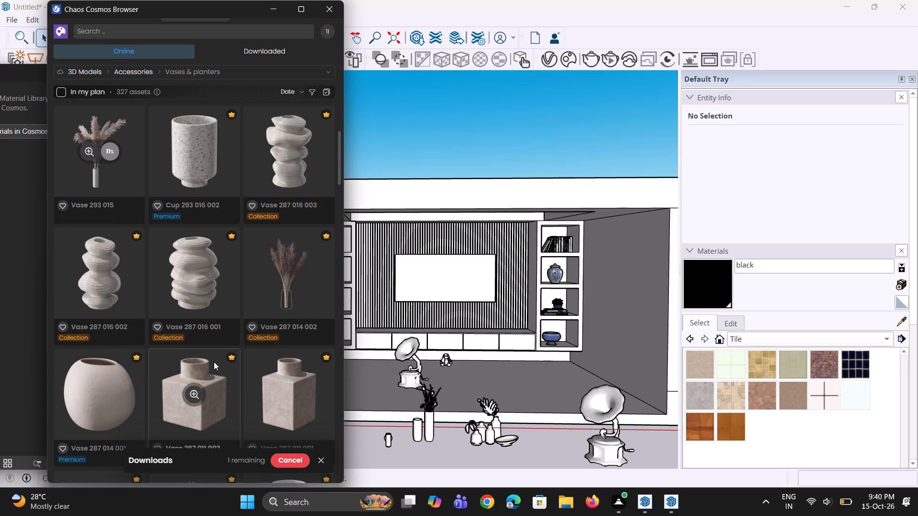
{"action": "scroll", "coordinate": [214, 362], "scroll_direction": "down", "scroll_amount": 5}
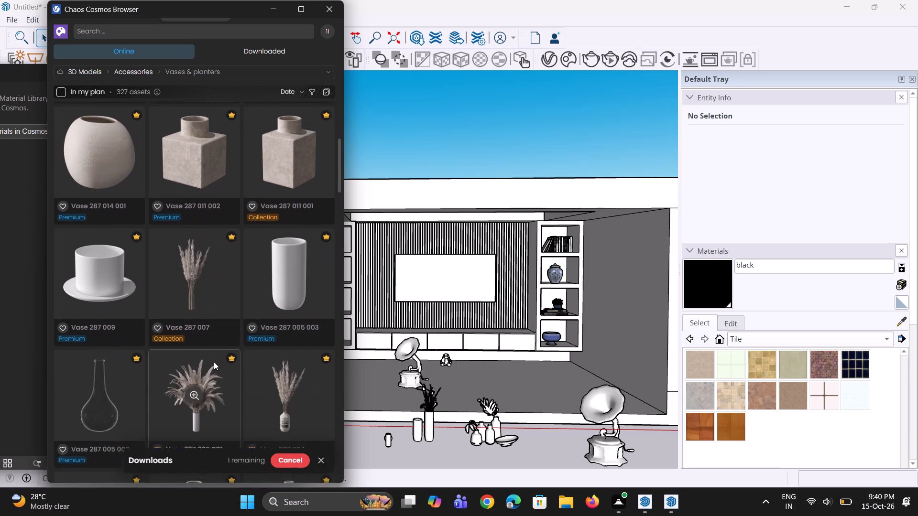
{"action": "scroll", "coordinate": [214, 362], "scroll_direction": "down", "scroll_amount": 1}
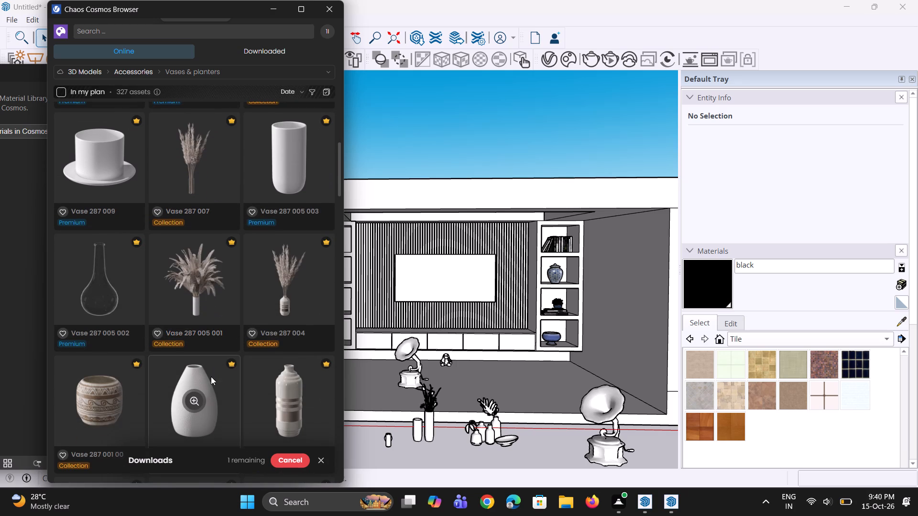
{"action": "scroll", "coordinate": [209, 387], "scroll_direction": "down", "scroll_amount": 7}
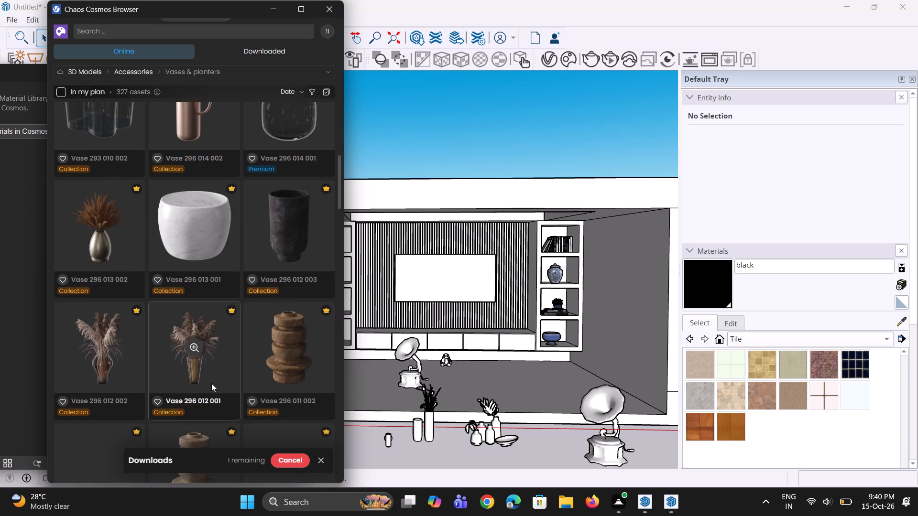
{"action": "scroll", "coordinate": [213, 379], "scroll_direction": "down", "scroll_amount": 5}
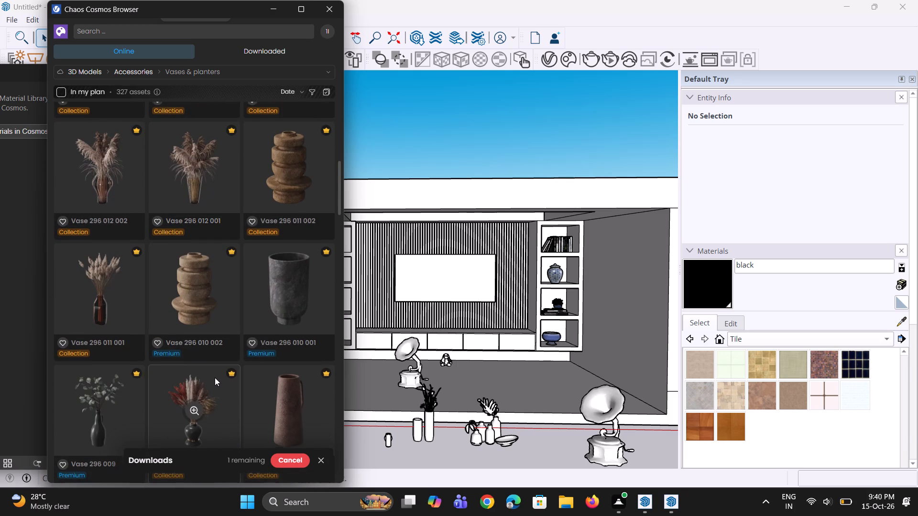
{"action": "scroll", "coordinate": [215, 377], "scroll_direction": "down", "scroll_amount": 3}
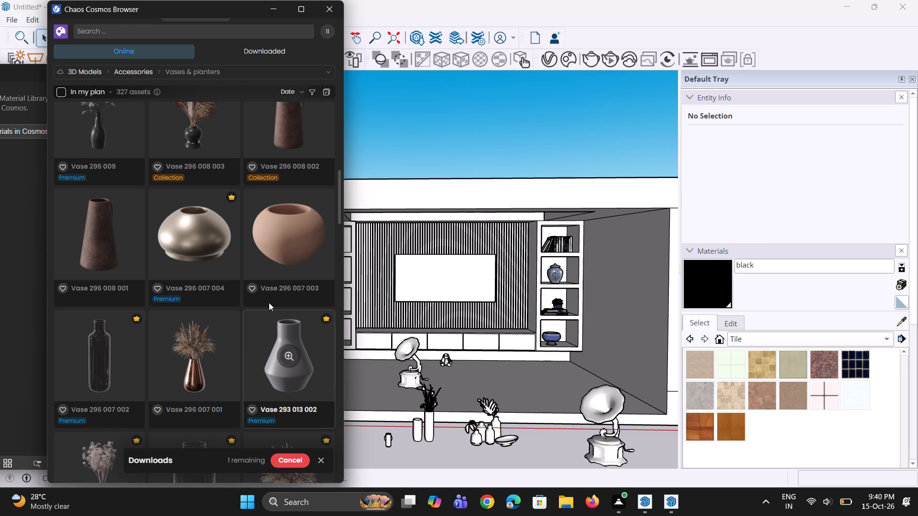
{"action": "left_click", "coordinate": [301, 234]}
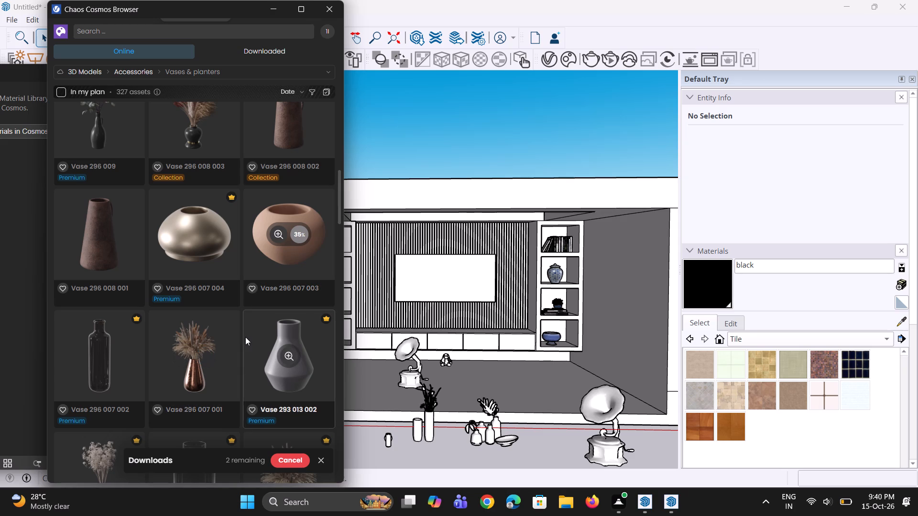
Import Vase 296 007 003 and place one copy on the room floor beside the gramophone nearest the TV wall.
{"action": "scroll", "coordinate": [281, 286], "scroll_direction": "up", "scroll_amount": 2}
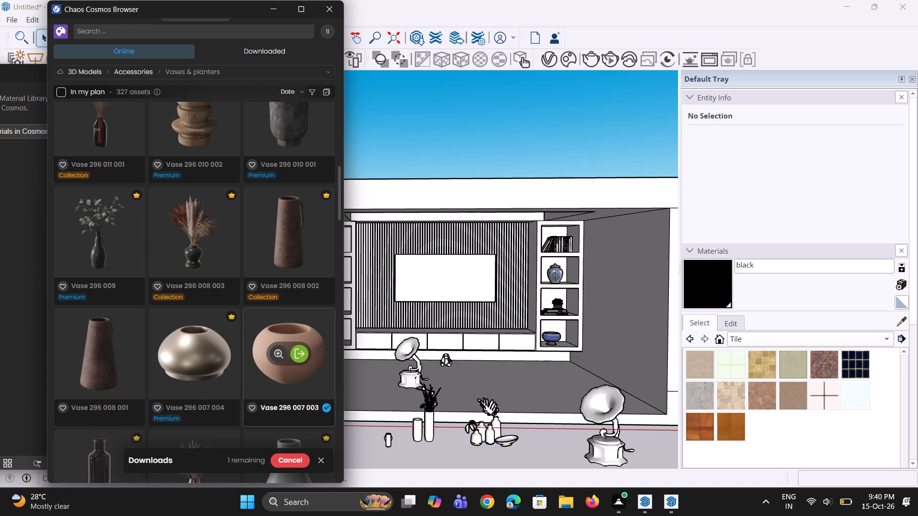
{"action": "left_click", "coordinate": [306, 354]}
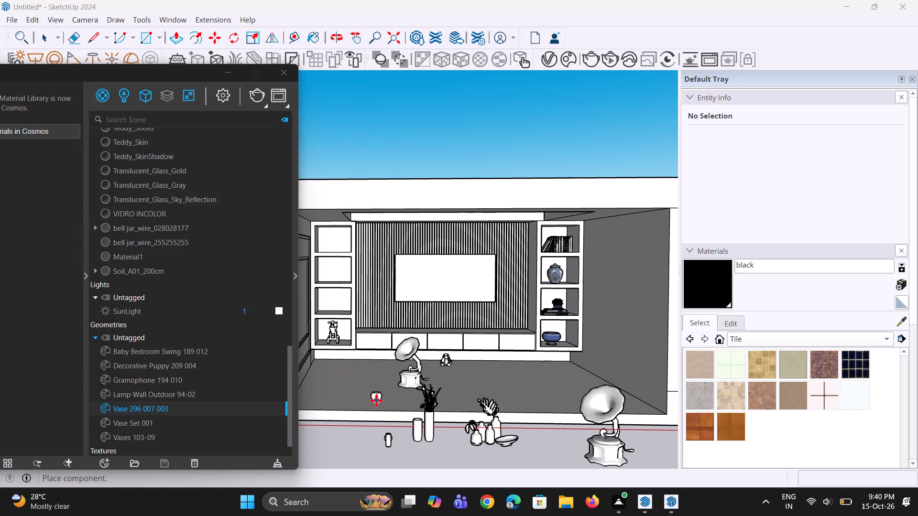
{"action": "left_click", "coordinate": [376, 400]}
{"action": "key", "text": "Escape"}
Import the downloaded Vase 293 015 and place one copy on the ground beside the Lamp Wall model, on the side away from Vases 103-09.
{"action": "scroll", "coordinate": [234, 308], "scroll_direction": "up", "scroll_amount": 2}
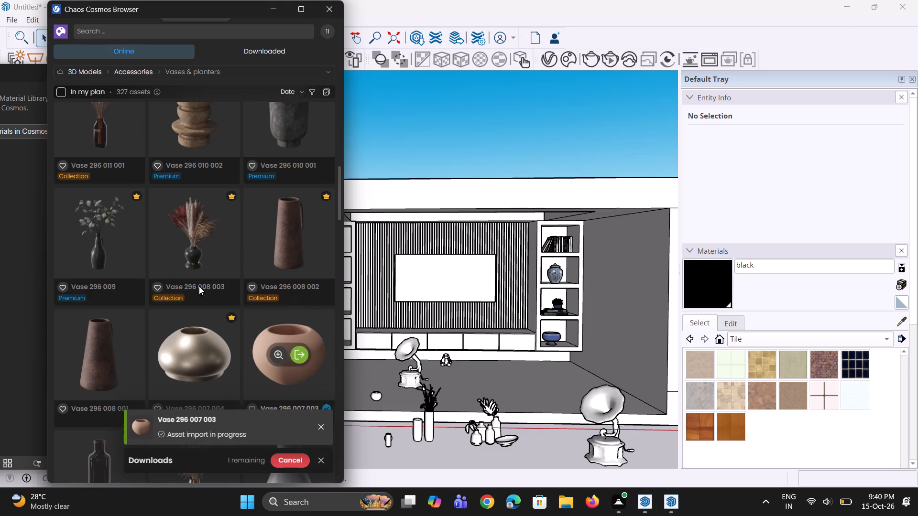
{"action": "scroll", "coordinate": [199, 286], "scroll_direction": "up", "scroll_amount": 12}
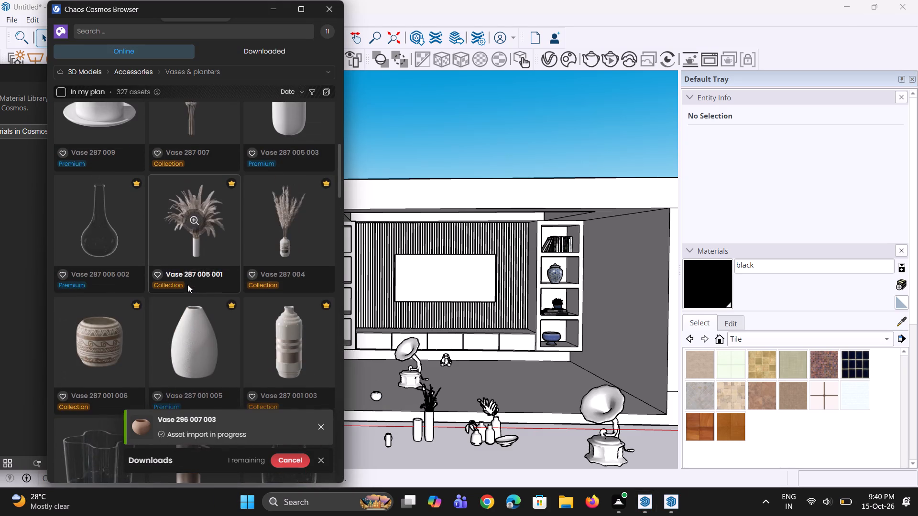
{"action": "scroll", "coordinate": [187, 284], "scroll_direction": "up", "scroll_amount": 4}
{"action": "scroll", "coordinate": [182, 305], "scroll_direction": "down", "scroll_amount": 2}
{"action": "scroll", "coordinate": [182, 306], "scroll_direction": "up", "scroll_amount": 3}
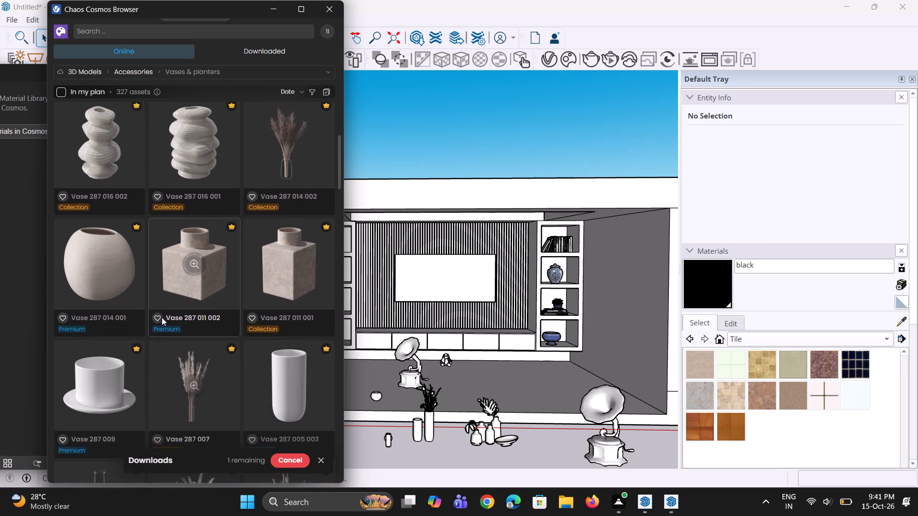
{"action": "scroll", "coordinate": [162, 317], "scroll_direction": "up", "scroll_amount": 2}
{"action": "left_click", "coordinate": [111, 279]}
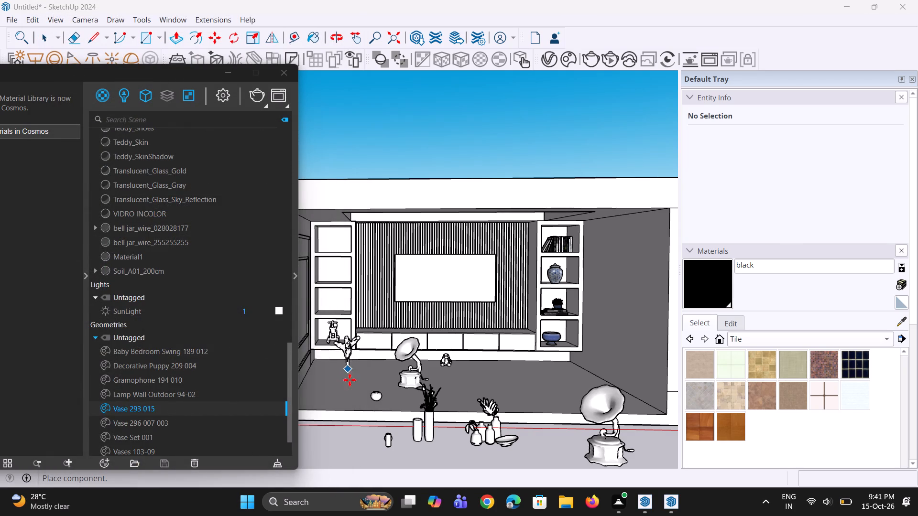
{"action": "left_click", "coordinate": [347, 431]}
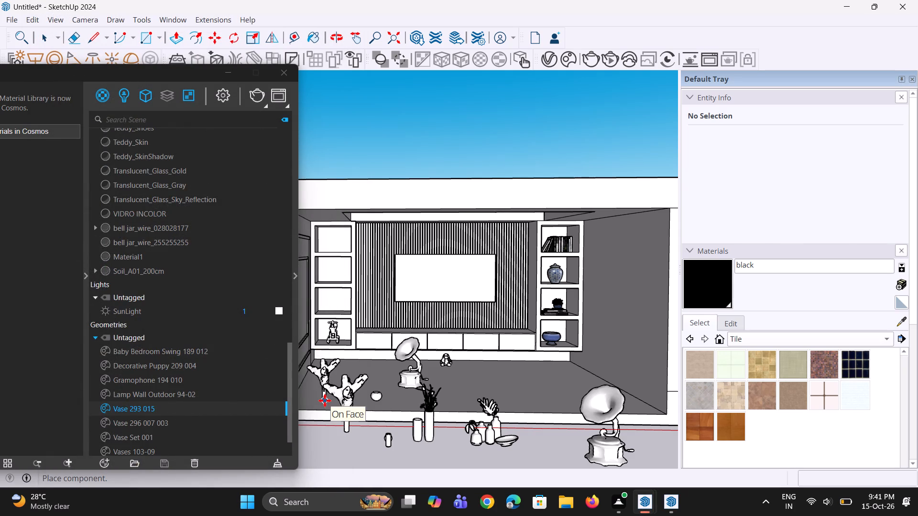
{"action": "key", "text": "Escape"}
Look through more of the online Vases & planters models in the Cosmos library and close the browser.
{"action": "scroll", "coordinate": [162, 322], "scroll_direction": "down", "scroll_amount": 9}
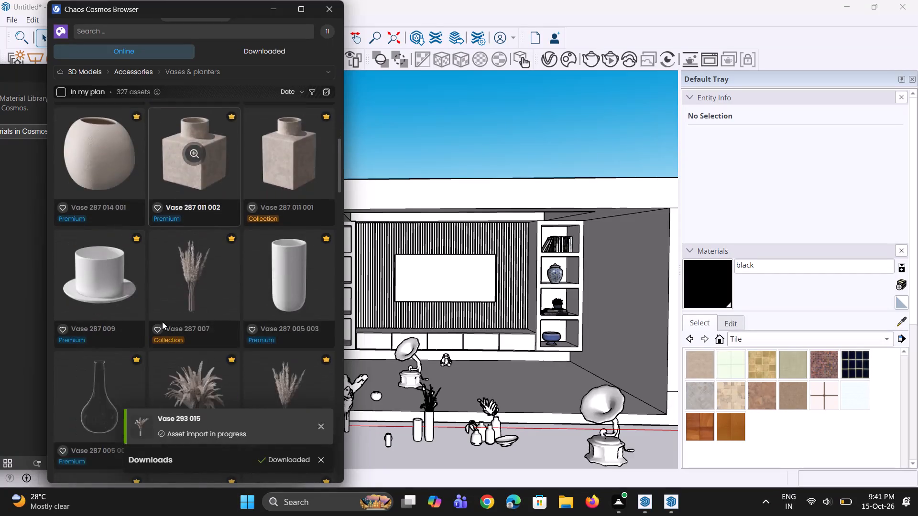
{"action": "scroll", "coordinate": [162, 322], "scroll_direction": "down", "scroll_amount": 12}
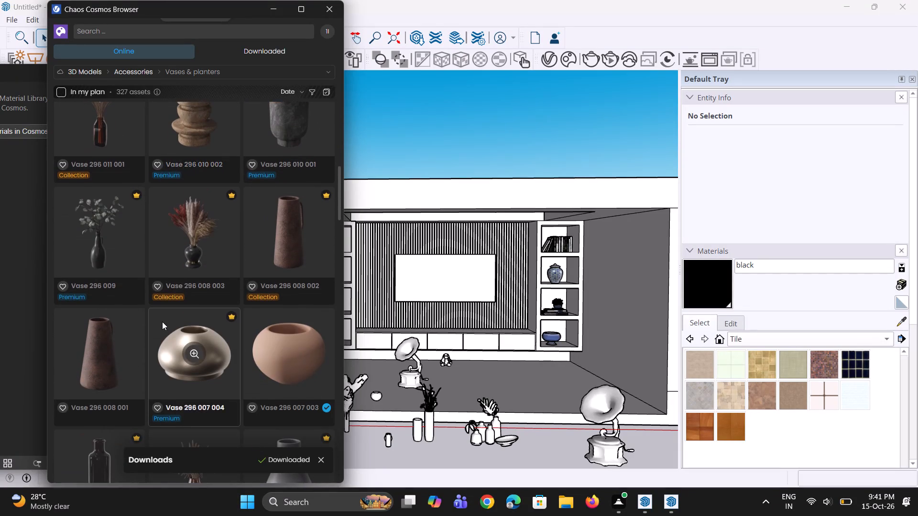
{"action": "scroll", "coordinate": [162, 322], "scroll_direction": "down", "scroll_amount": 8}
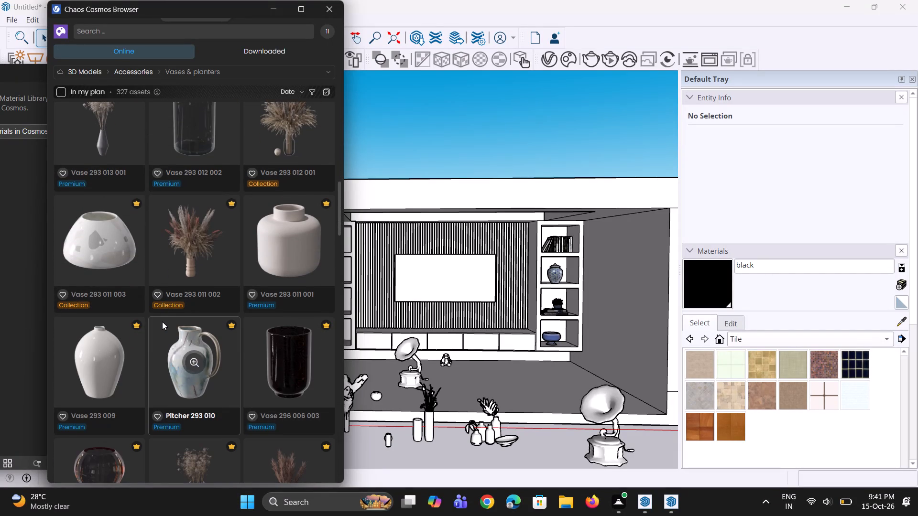
{"action": "scroll", "coordinate": [161, 323], "scroll_direction": "down", "scroll_amount": 7}
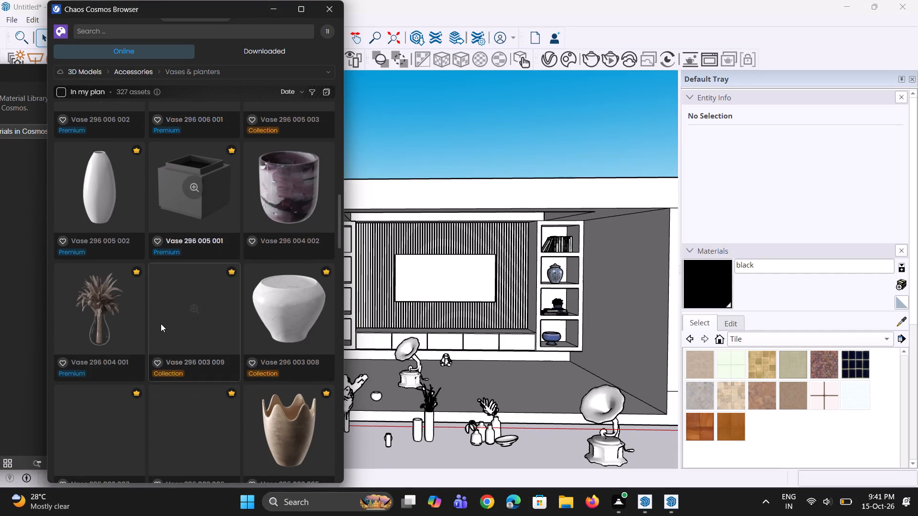
{"action": "scroll", "coordinate": [161, 323], "scroll_direction": "down", "scroll_amount": 3}
{"action": "scroll", "coordinate": [161, 323], "scroll_direction": "up", "scroll_amount": 2}
{"action": "scroll", "coordinate": [161, 323], "scroll_direction": "down", "scroll_amount": 5}
{"action": "scroll", "coordinate": [161, 323], "scroll_direction": "up", "scroll_amount": 1}
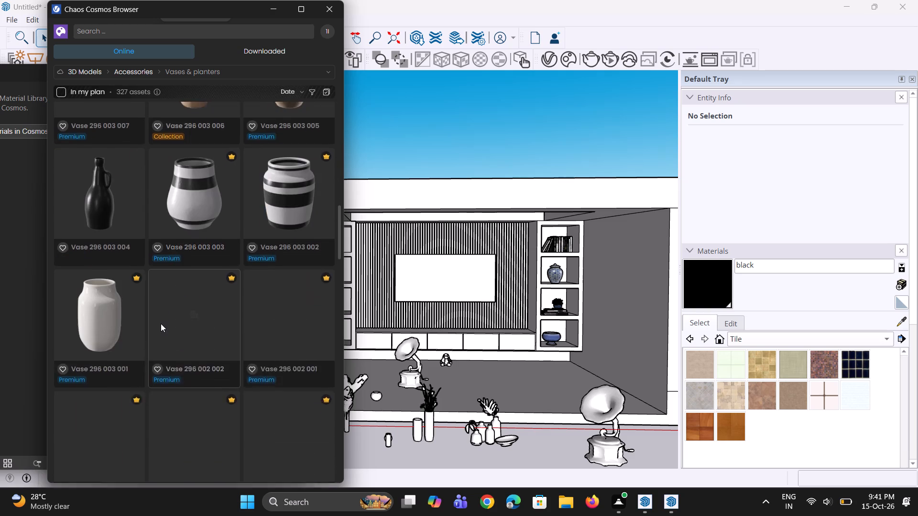
{"action": "scroll", "coordinate": [161, 323], "scroll_direction": "down", "scroll_amount": 4}
{"action": "scroll", "coordinate": [161, 323], "scroll_direction": "up", "scroll_amount": 1}
{"action": "scroll", "coordinate": [161, 323], "scroll_direction": "down", "scroll_amount": 3}
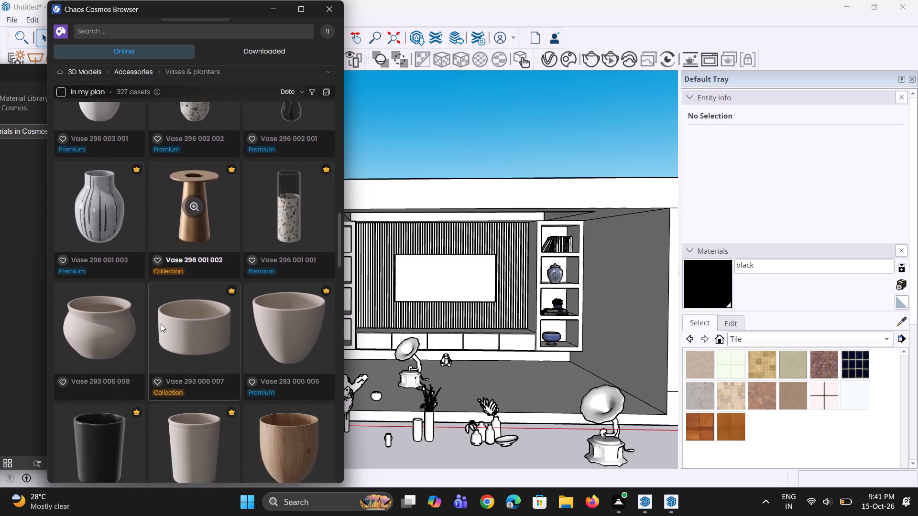
{"action": "scroll", "coordinate": [161, 323], "scroll_direction": "down", "scroll_amount": 8}
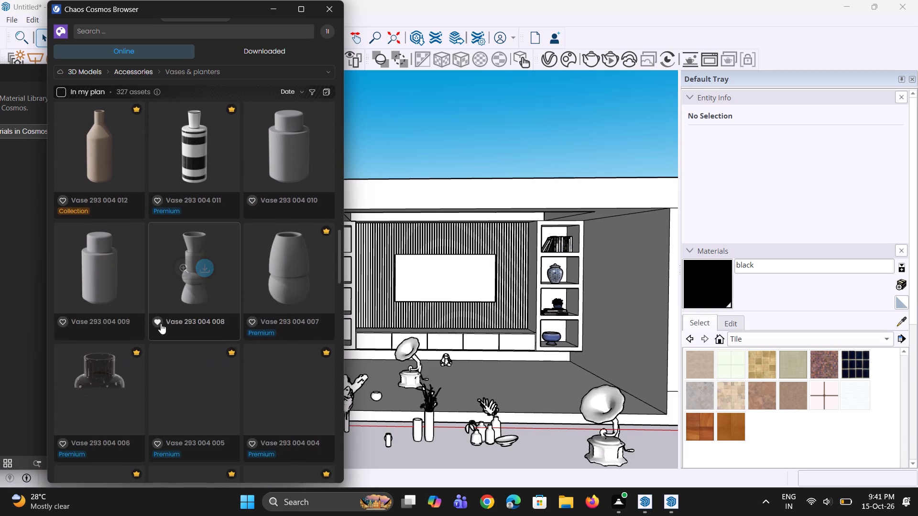
{"action": "scroll", "coordinate": [161, 323], "scroll_direction": "down", "scroll_amount": 3}
{"action": "scroll", "coordinate": [161, 323], "scroll_direction": "up", "scroll_amount": 2}
{"action": "scroll", "coordinate": [161, 323], "scroll_direction": "down", "scroll_amount": 10}
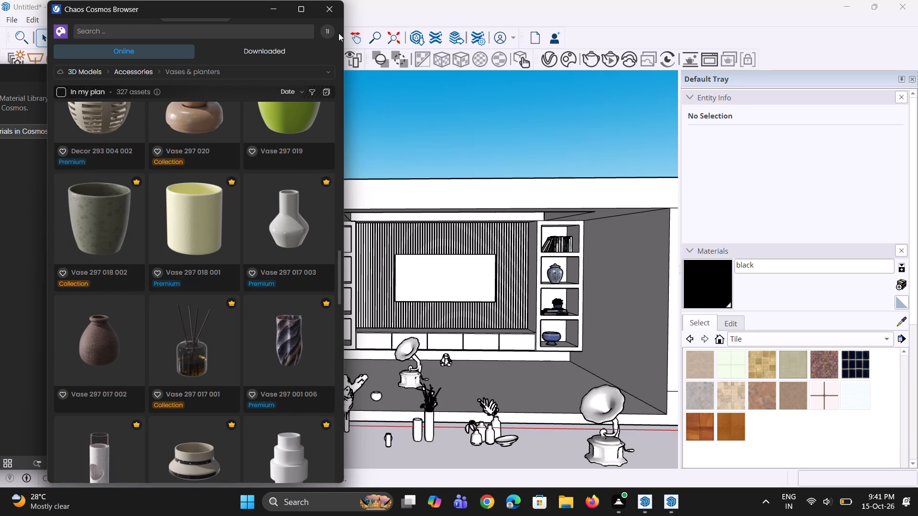
{"action": "left_click", "coordinate": [333, 4]}
Move the Gramophone 194 010 near the TV wall from the floor into the second-lowest compartment of the shelf unit beside the moulded wall.
{"action": "scroll", "coordinate": [448, 336], "scroll_direction": "down", "scroll_amount": 3}
{"action": "scroll", "coordinate": [368, 287], "scroll_direction": "down", "scroll_amount": 4}
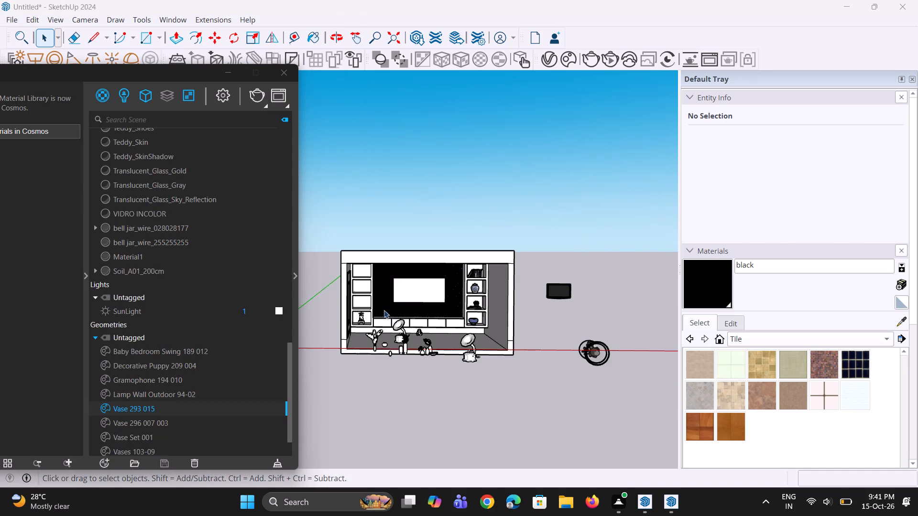
{"action": "middle_click_drag", "start_coordinate": [427, 320], "coordinate": [431, 346]}
{"action": "scroll", "coordinate": [424, 346], "scroll_direction": "up", "scroll_amount": 7}
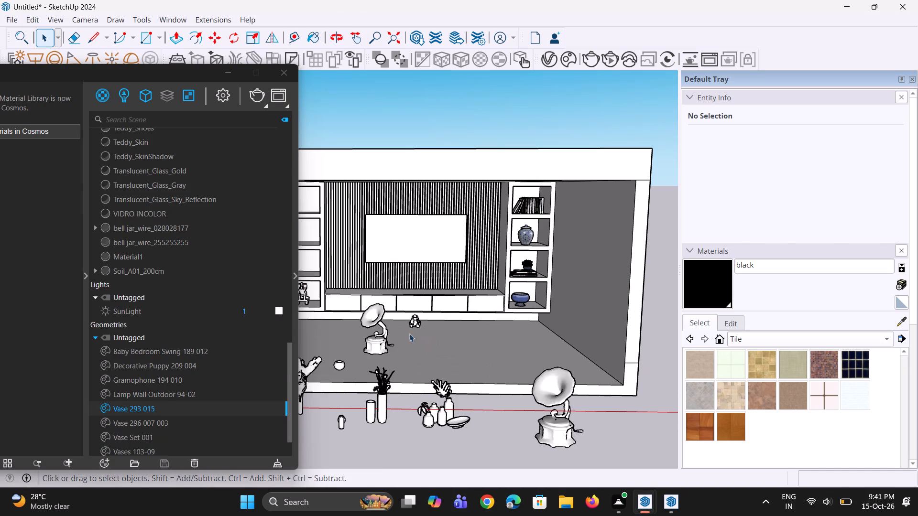
{"action": "key", "text": "space"}
{"action": "left_click", "coordinate": [383, 338]}
{"action": "scroll", "coordinate": [383, 338], "scroll_direction": "down", "scroll_amount": 4}
{"action": "scroll", "coordinate": [382, 341], "scroll_direction": "up", "scroll_amount": 3}
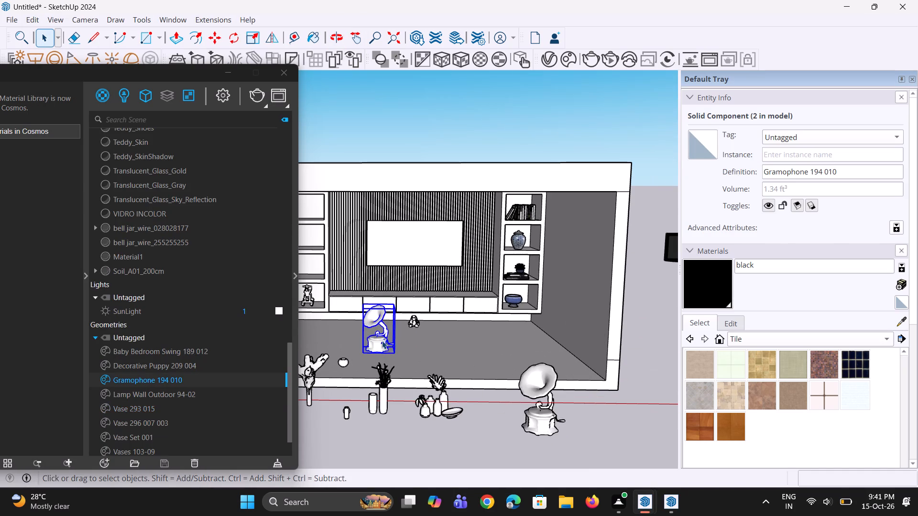
{"action": "key", "text": "m"}
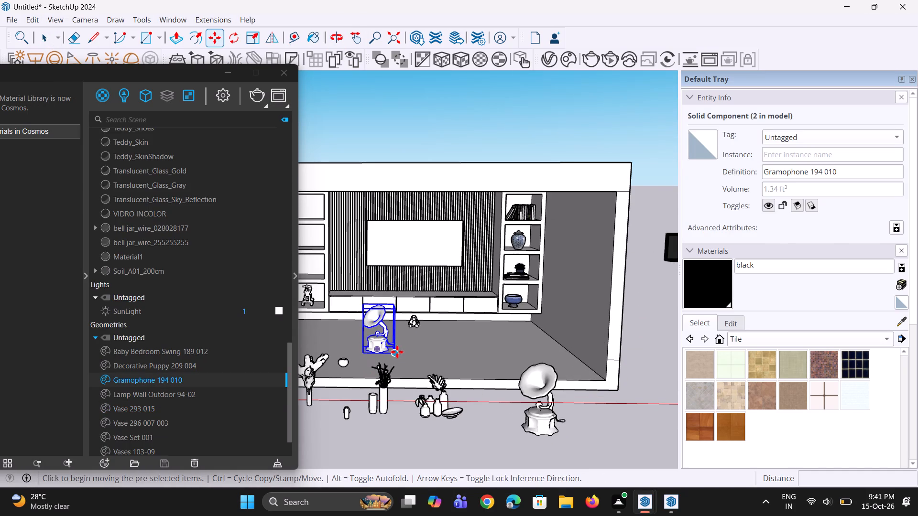
{"action": "left_click", "coordinate": [397, 352]}
{"action": "scroll", "coordinate": [513, 376], "scroll_direction": "down", "scroll_amount": 4}
{"action": "scroll", "coordinate": [373, 298], "scroll_direction": "up", "scroll_amount": 9}
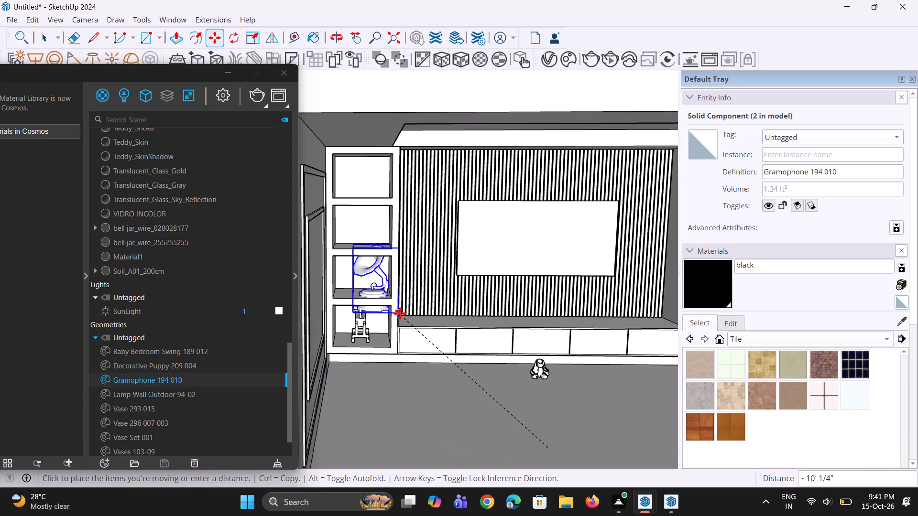
{"action": "left_click", "coordinate": [389, 305]}
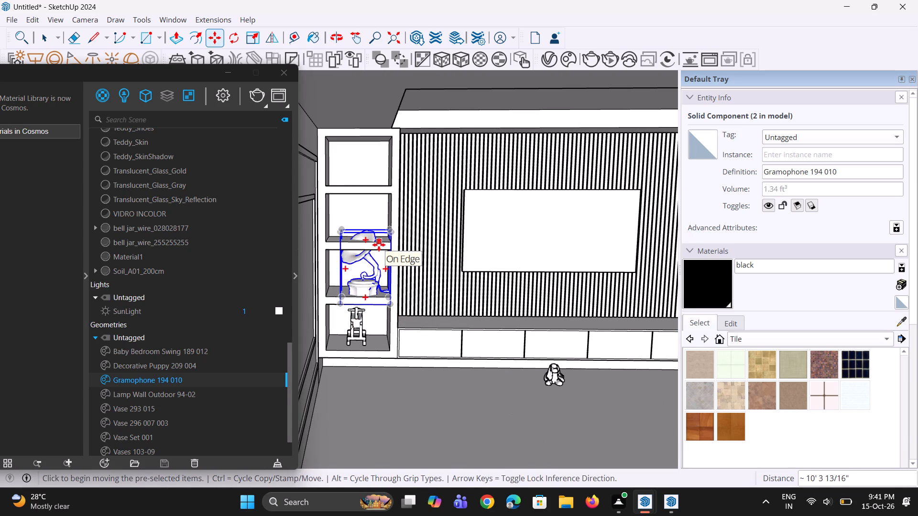
Scale the gramophone down uniformly from its upper corner to fit the shelf compartment's height.
{"action": "key", "text": "s"}
{"action": "left_click", "coordinate": [341, 226]}
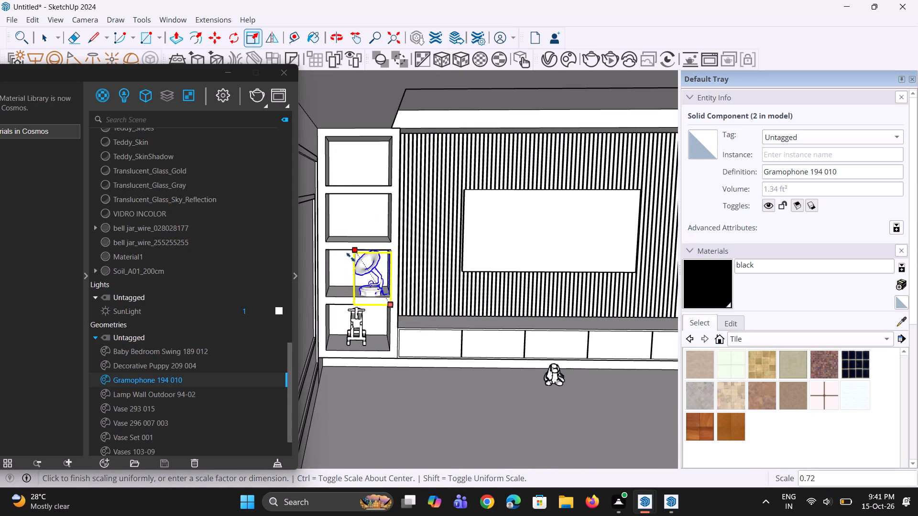
{"action": "left_click", "coordinate": [354, 263]}
Reposition the gramophone inside its compartment, setting it back from the front edge and near the middle of the shelf.
{"action": "scroll", "coordinate": [391, 290], "scroll_direction": "up", "scroll_amount": 7}
{"action": "key", "text": "m"}
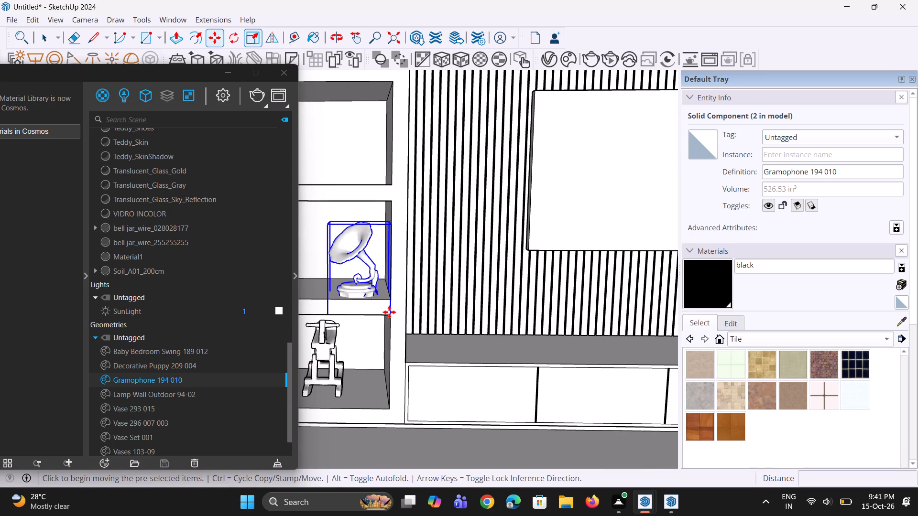
{"action": "left_click", "coordinate": [390, 312]}
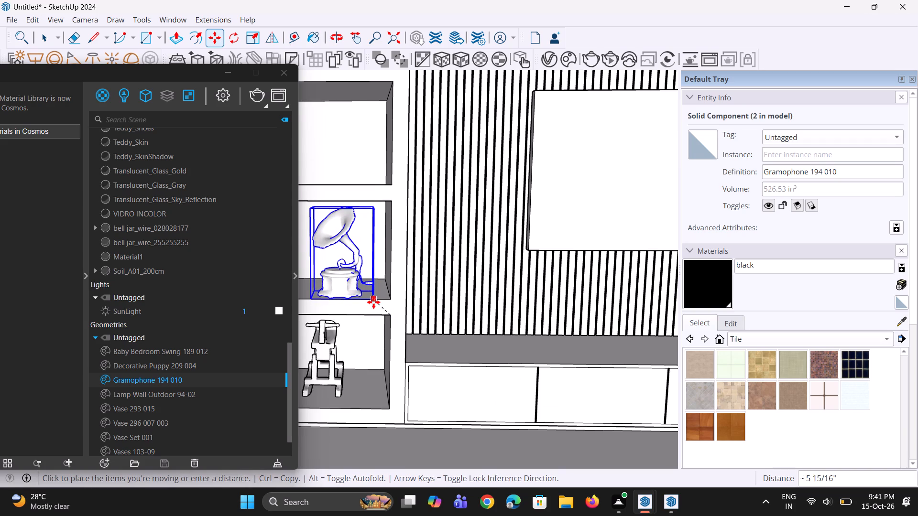
{"action": "left_click", "coordinate": [375, 304]}
{"action": "scroll", "coordinate": [386, 298], "scroll_direction": "down", "scroll_amount": 5}
{"action": "middle_click_drag", "start_coordinate": [385, 300], "coordinate": [401, 315]}
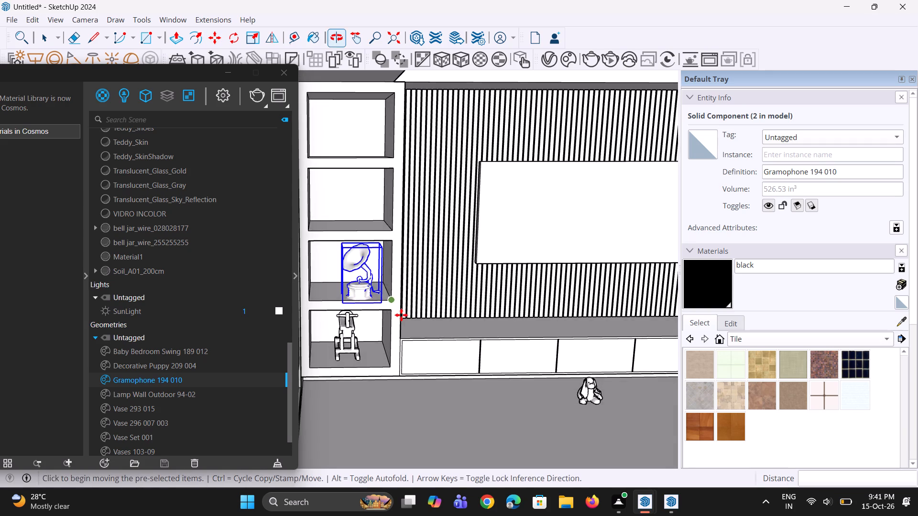
{"action": "scroll", "coordinate": [393, 304], "scroll_direction": "up", "scroll_amount": 6}
{"action": "left_click", "coordinate": [378, 301]}
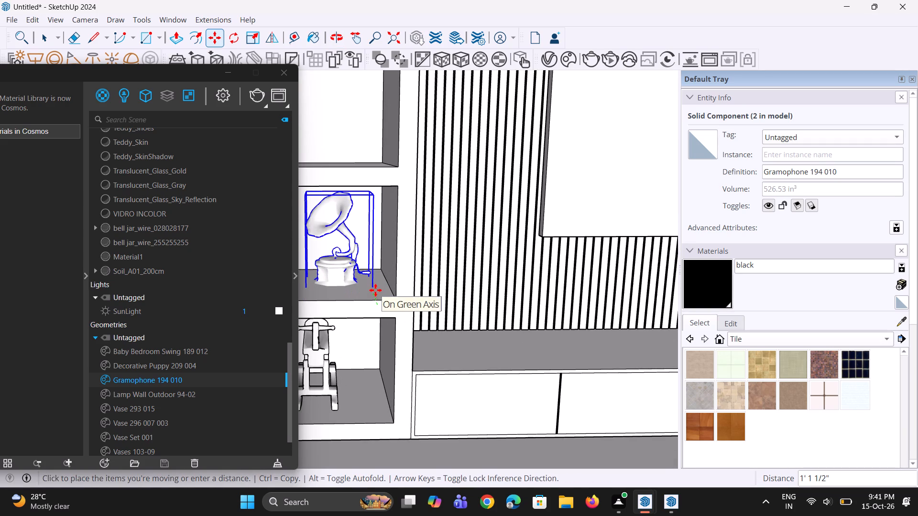
{"action": "left_click", "coordinate": [375, 290]}
{"action": "scroll", "coordinate": [389, 314], "scroll_direction": "down", "scroll_amount": 5}
{"action": "middle_click_drag", "start_coordinate": [393, 299], "coordinate": [387, 292]}
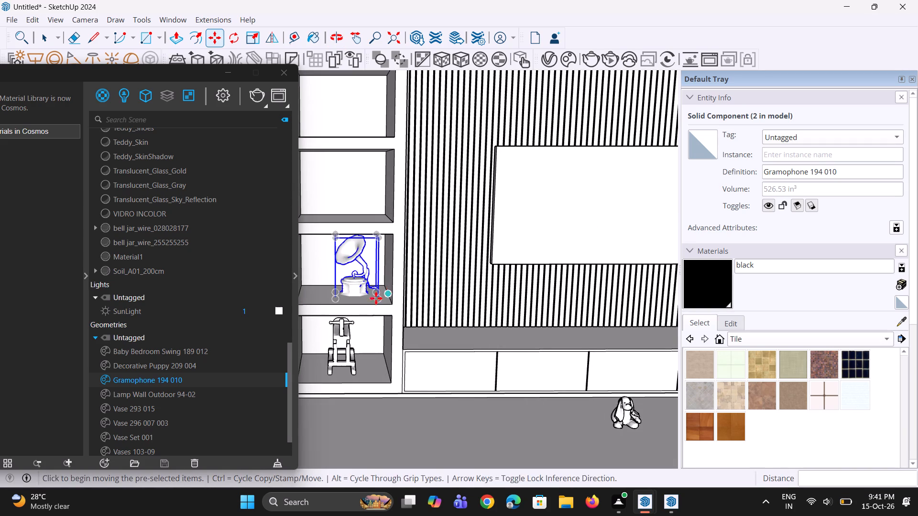
{"action": "left_click", "coordinate": [373, 300]}
{"action": "left_click", "coordinate": [351, 301]}
{"action": "scroll", "coordinate": [427, 316], "scroll_direction": "down", "scroll_amount": 5}
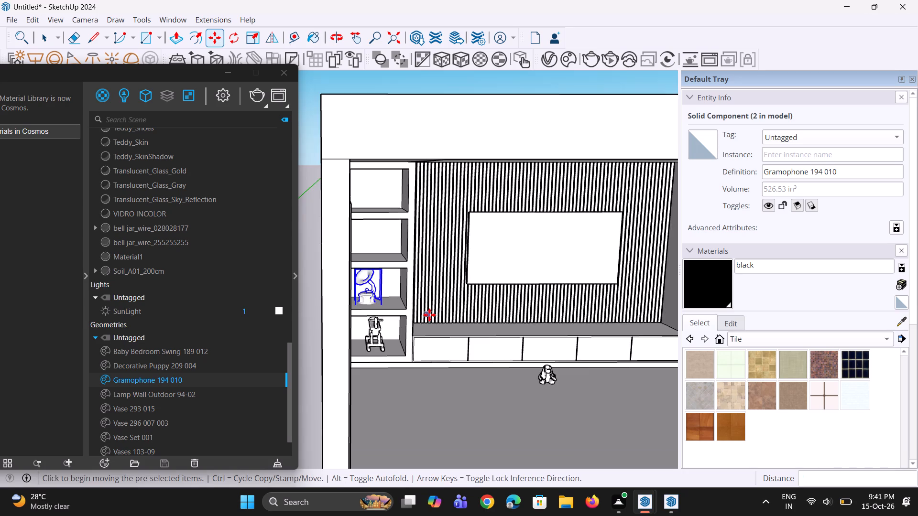
{"action": "scroll", "coordinate": [429, 315], "scroll_direction": "down", "scroll_amount": 5}
{"action": "middle_click_drag", "start_coordinate": [400, 305], "coordinate": [341, 288]}
{"action": "scroll", "coordinate": [407, 287], "scroll_direction": "up", "scroll_amount": 12}
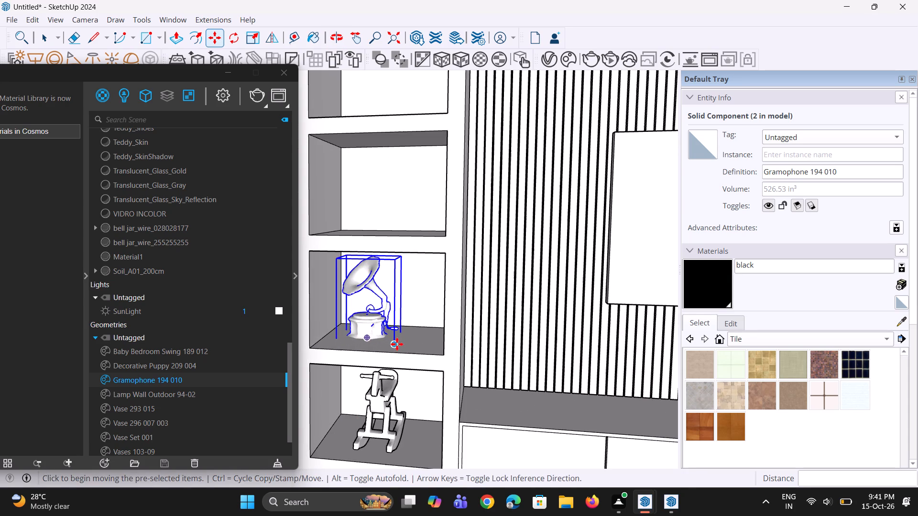
{"action": "left_click", "coordinate": [397, 344]}
{"action": "left_click", "coordinate": [408, 344]}
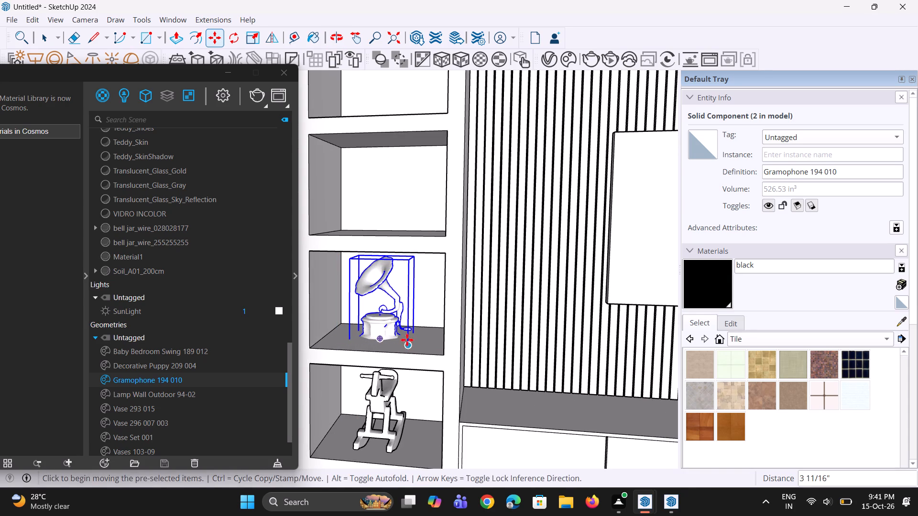
Scale the gramophone down uniformly a little further to leave clearance below the shelf above.
{"action": "key", "text": "s"}
{"action": "scroll", "coordinate": [375, 287], "scroll_direction": "up", "scroll_amount": 1}
{"action": "left_click", "coordinate": [360, 253]}
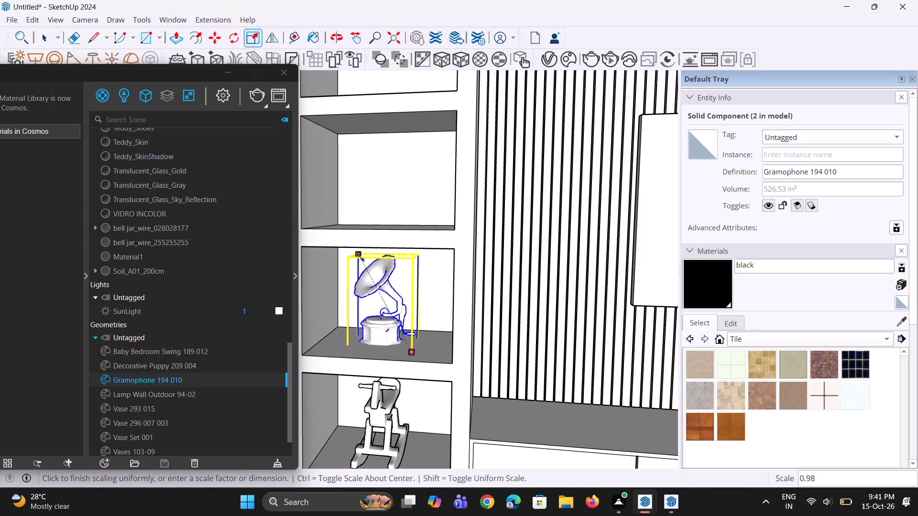
{"action": "left_click", "coordinate": [364, 264]}
Move the gramophone about 1" to adjust its position on the shelf and clear the selection.
{"action": "scroll", "coordinate": [406, 327], "scroll_direction": "up", "scroll_amount": 4}
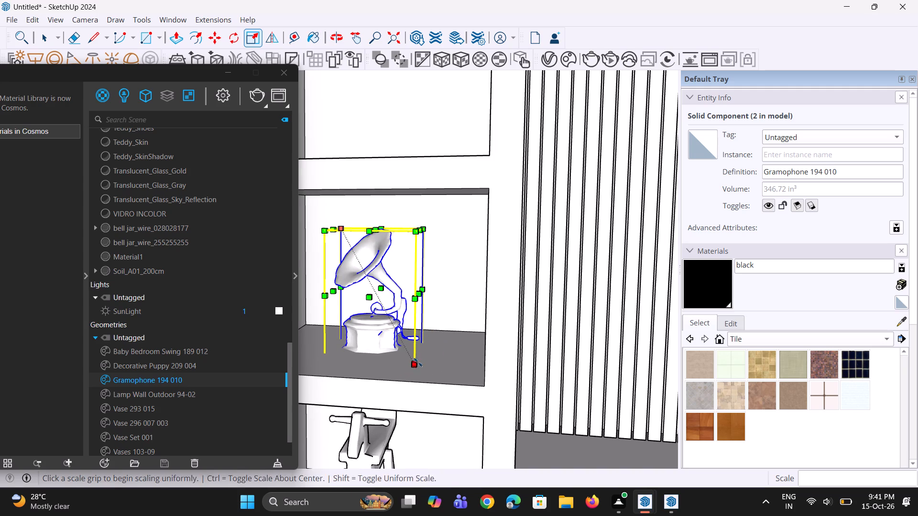
{"action": "key", "text": "m"}
{"action": "left_click", "coordinate": [422, 365]}
{"action": "left_click", "coordinate": [419, 353]}
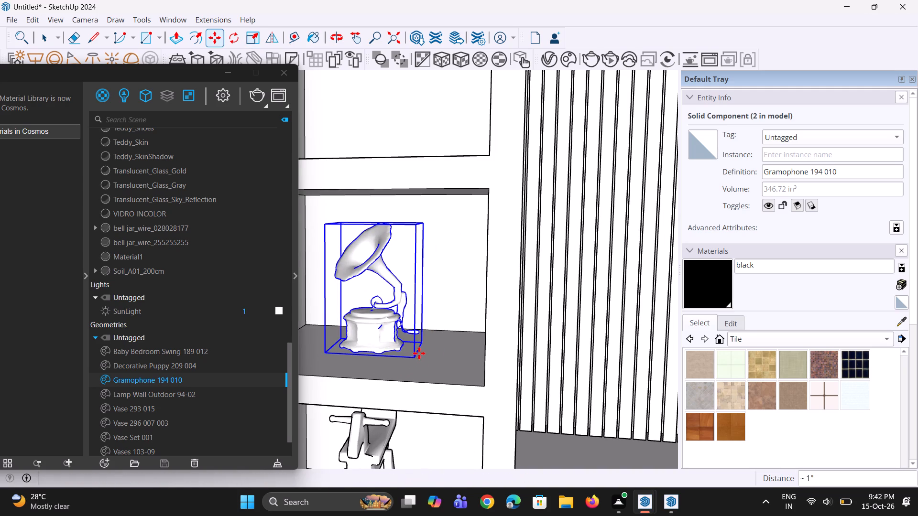
{"action": "scroll", "coordinate": [419, 375], "scroll_direction": "down", "scroll_amount": 20}
{"action": "scroll", "coordinate": [419, 375], "scroll_direction": "down", "scroll_amount": 1}
{"action": "key", "text": "space"}
{"action": "key", "text": "space"}
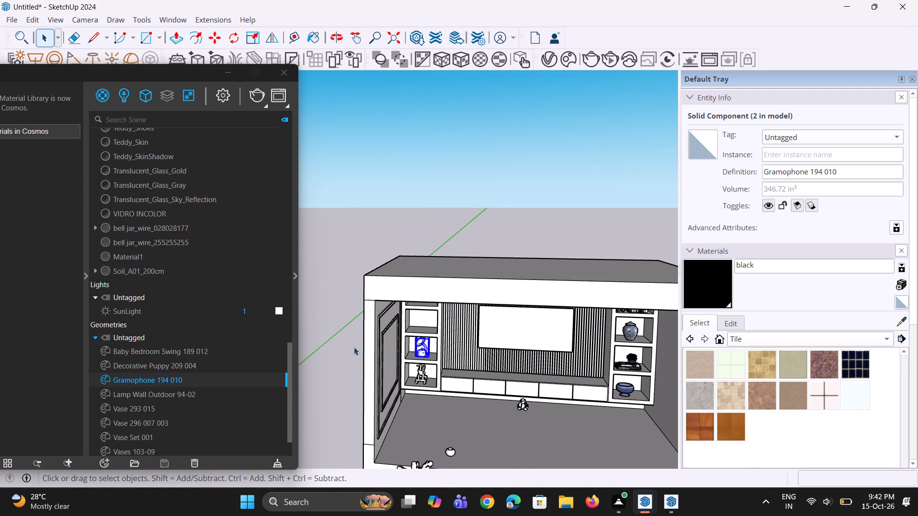
{"action": "left_click", "coordinate": [354, 347]}
{"action": "scroll", "coordinate": [441, 351], "scroll_direction": "up", "scroll_amount": 3}
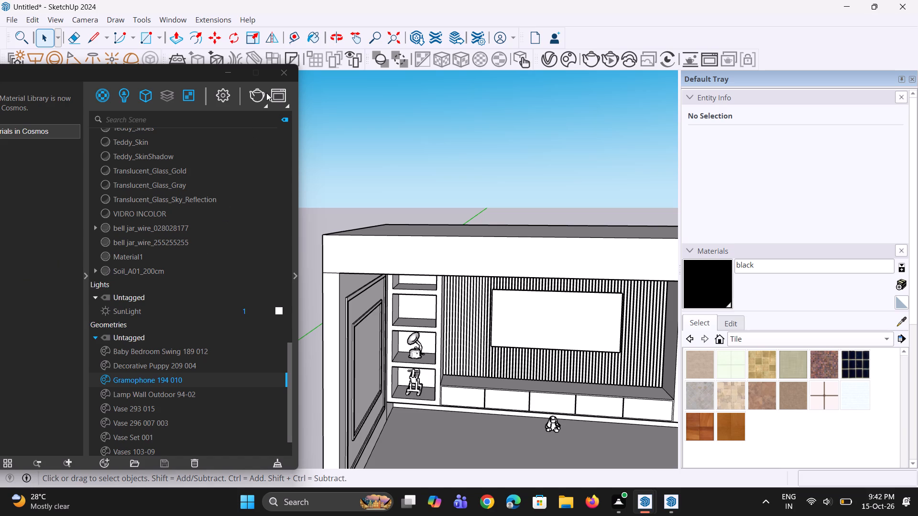
Minimize the V-Ray Asset Editor window to clear the modelling view.
{"action": "left_click", "coordinate": [235, 71]}
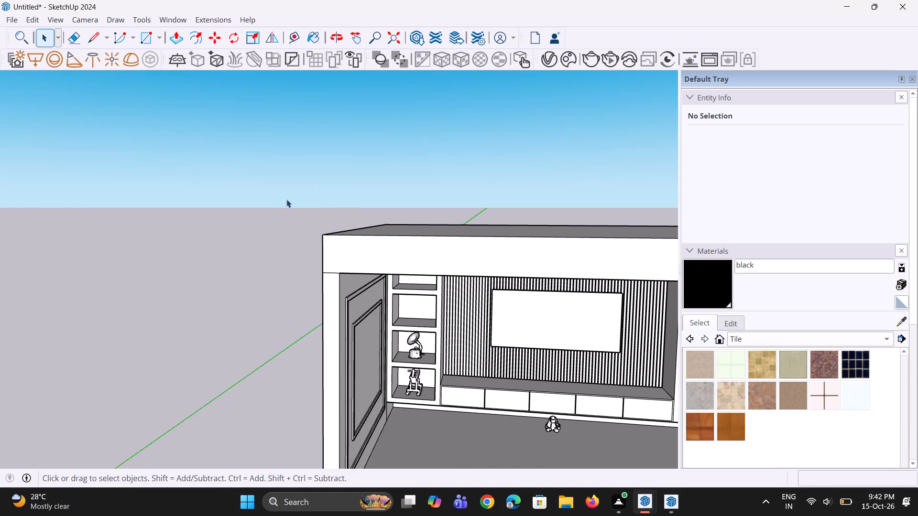
Move the Decorative Puppy 209 004 from the floor into the lowest compartment beside the baby swing, against the side nearest the TV wall.
{"action": "scroll", "coordinate": [284, 198], "scroll_direction": "down", "scroll_amount": 8}
{"action": "middle_click_drag", "start_coordinate": [287, 218], "coordinate": [309, 215]}
{"action": "scroll", "coordinate": [309, 215], "scroll_direction": "up", "scroll_amount": 1}
{"action": "scroll", "coordinate": [493, 322], "scroll_direction": "up", "scroll_amount": 3}
{"action": "scroll", "coordinate": [345, 369], "scroll_direction": "up", "scroll_amount": 2}
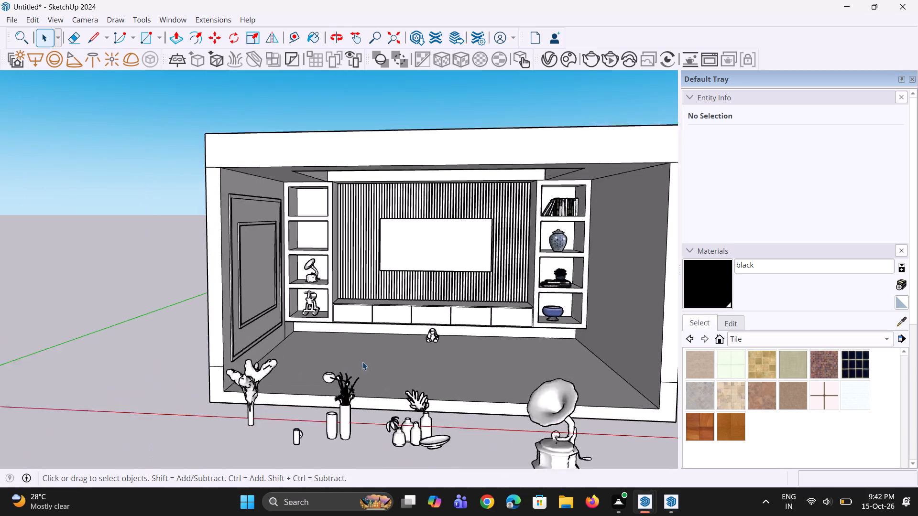
{"action": "scroll", "coordinate": [362, 362], "scroll_direction": "up", "scroll_amount": 2}
{"action": "left_click", "coordinate": [451, 328]}
{"action": "scroll", "coordinate": [450, 331], "scroll_direction": "up", "scroll_amount": 3}
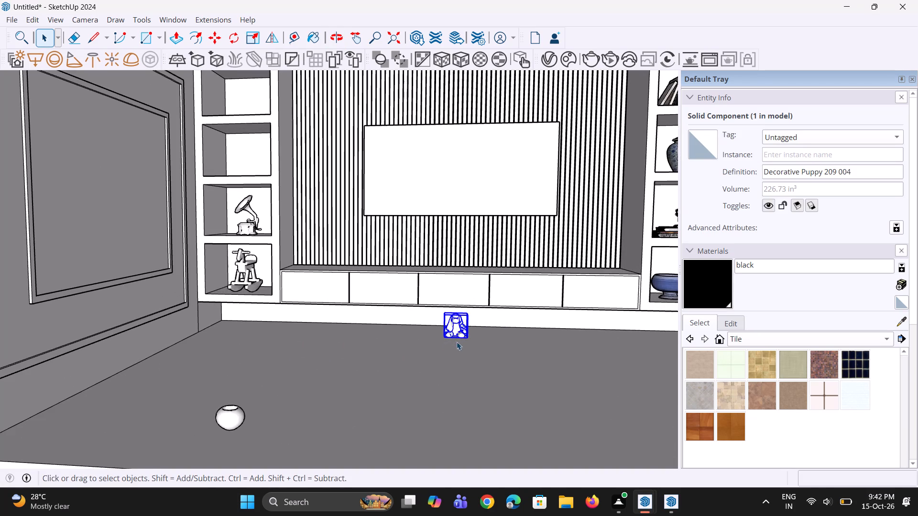
{"action": "key", "text": "m"}
{"action": "left_click", "coordinate": [465, 341]}
{"action": "scroll", "coordinate": [253, 290], "scroll_direction": "up", "scroll_amount": 2}
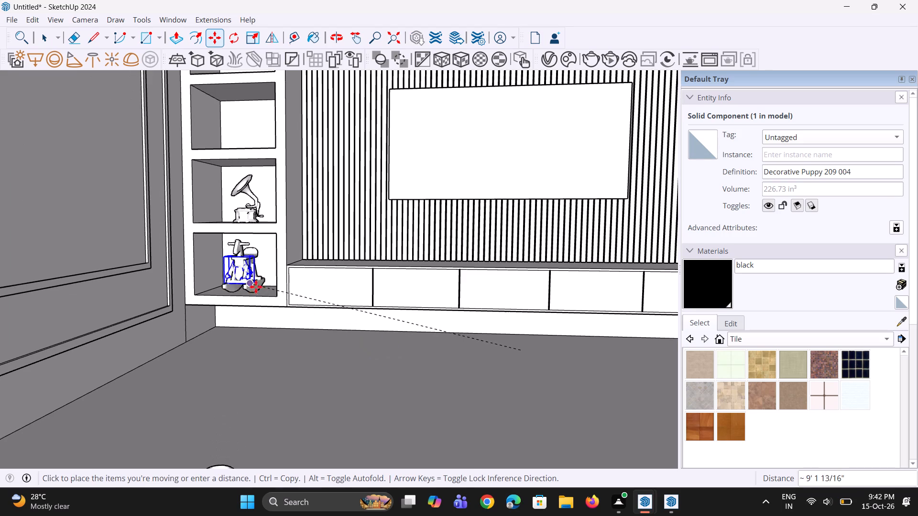
{"action": "left_click", "coordinate": [278, 295]}
Rotate the Baby Bedroom Swing in the lowest compartment about 22.7 degrees so it stands at an angle.
{"action": "scroll", "coordinate": [242, 293], "scroll_direction": "up", "scroll_amount": 1}
{"action": "middle_click_drag", "start_coordinate": [242, 293], "coordinate": [313, 301]}
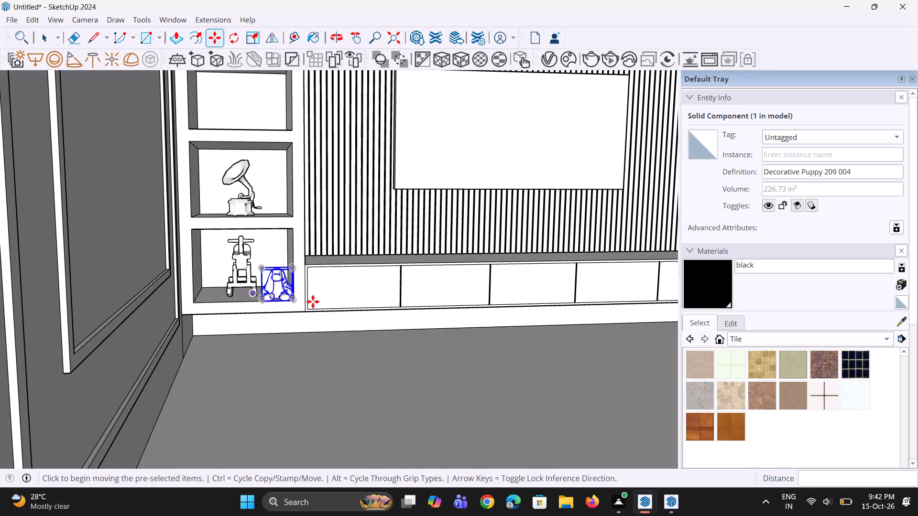
{"action": "scroll", "coordinate": [281, 288], "scroll_direction": "up", "scroll_amount": 5}
{"action": "key", "text": "space"}
{"action": "key", "text": "space"}
{"action": "left_click", "coordinate": [231, 287]}
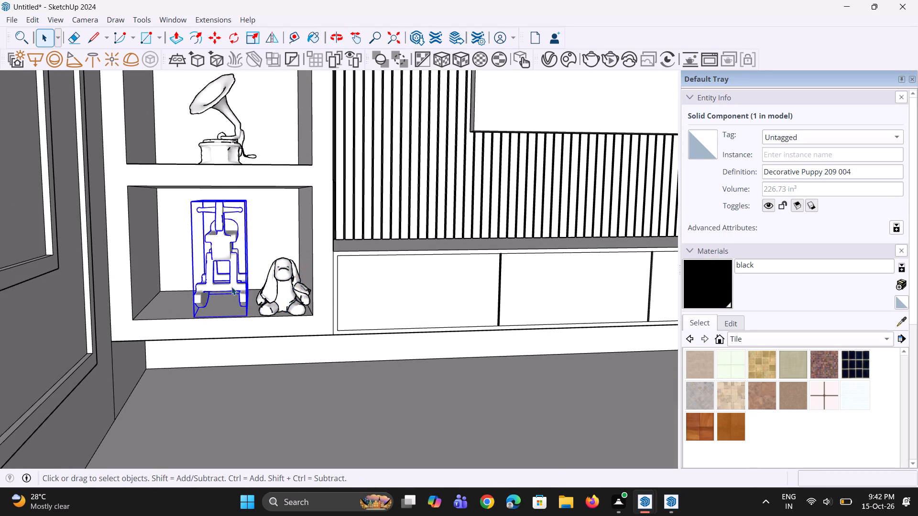
{"action": "scroll", "coordinate": [233, 293], "scroll_direction": "up", "scroll_amount": 2}
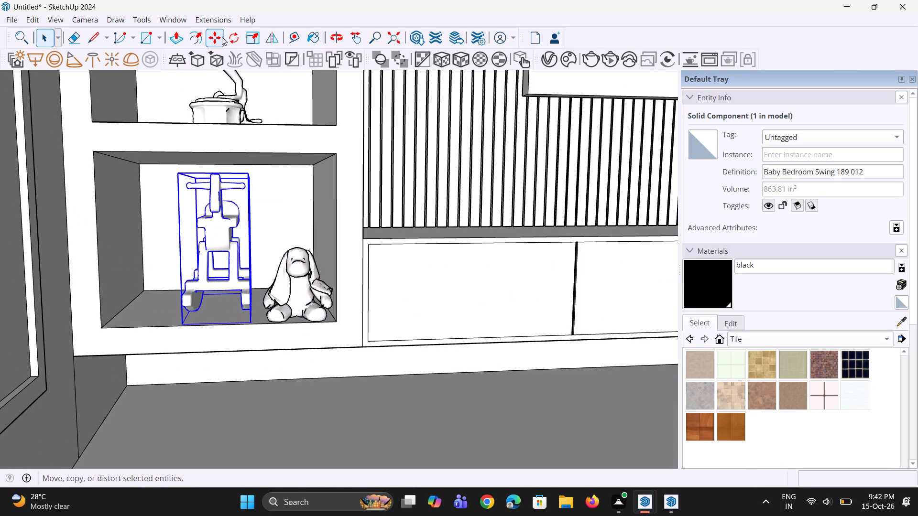
{"action": "left_click", "coordinate": [228, 37]}
{"action": "left_click", "coordinate": [274, 425]}
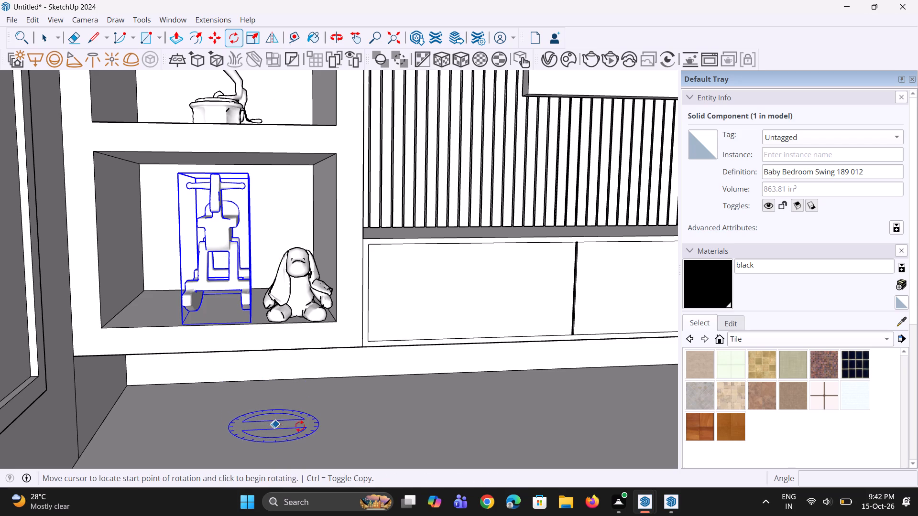
{"action": "left_click", "coordinate": [323, 425]}
{"action": "left_click", "coordinate": [334, 413]}
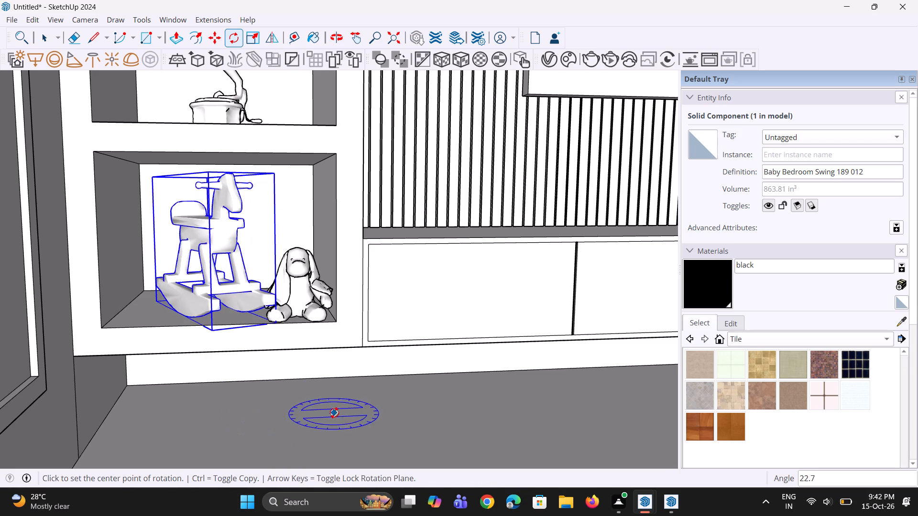
Scale the rotated baby swing down uniformly to about 0.80.
{"action": "scroll", "coordinate": [244, 339], "scroll_direction": "down", "scroll_amount": 5}
{"action": "middle_click_drag", "start_coordinate": [232, 344], "coordinate": [224, 370]}
{"action": "scroll", "coordinate": [209, 352], "scroll_direction": "up", "scroll_amount": 7}
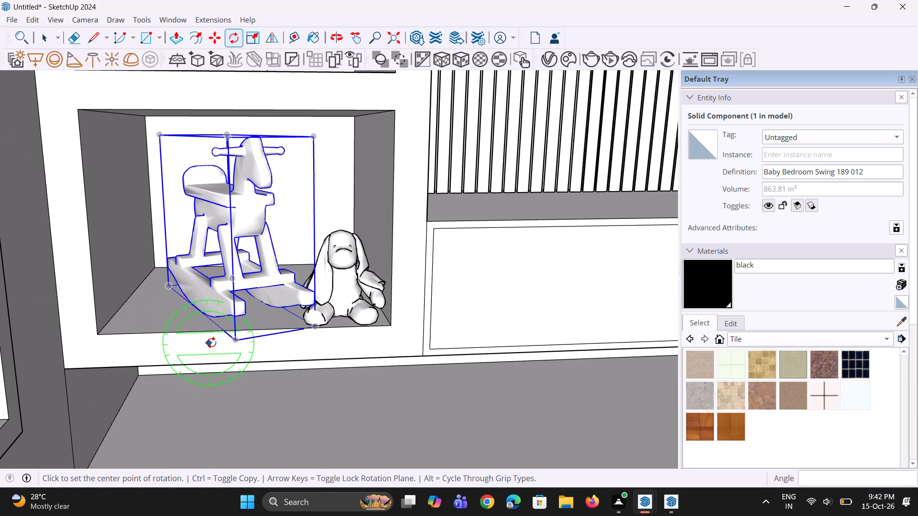
{"action": "key", "text": "m"}
{"action": "key", "text": "s"}
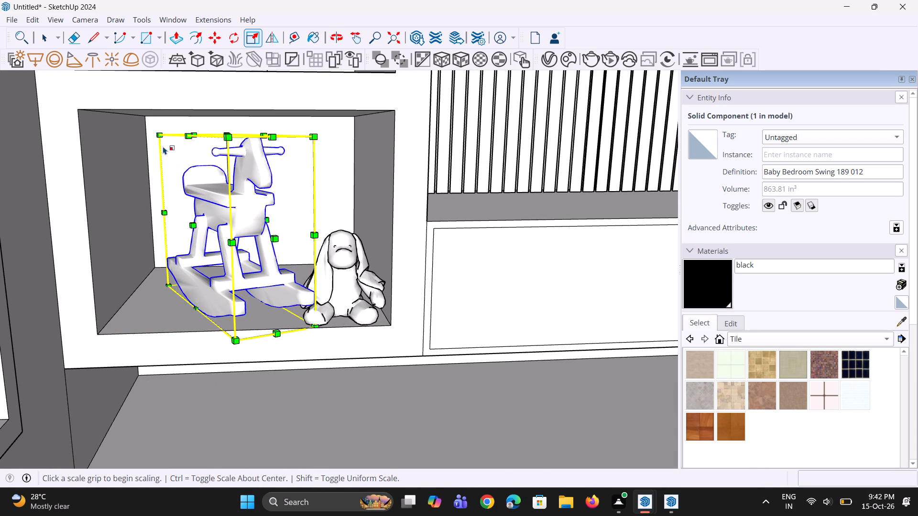
{"action": "left_click", "coordinate": [158, 132]}
{"action": "left_click", "coordinate": [178, 174]}
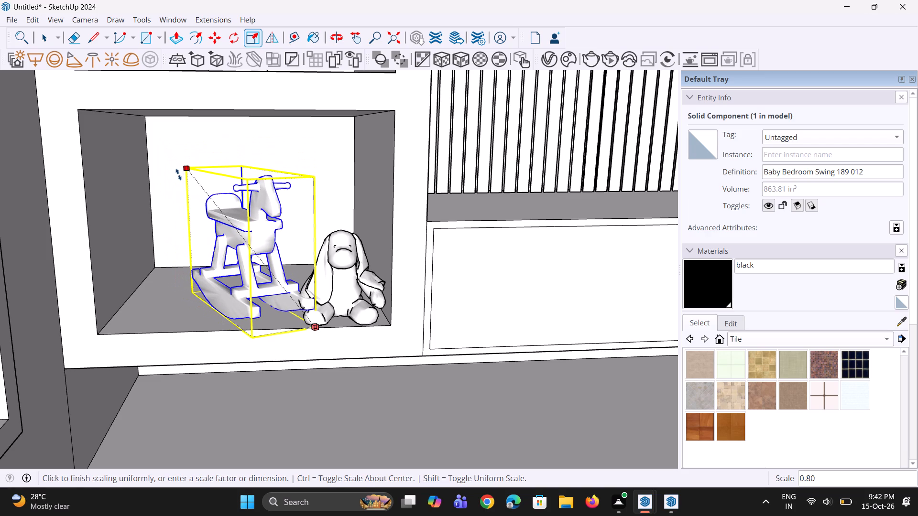
Move the baby swing sideways within the lowest compartment, away from the decorative puppy.
{"action": "key", "text": "m"}
{"action": "left_click", "coordinate": [284, 310]}
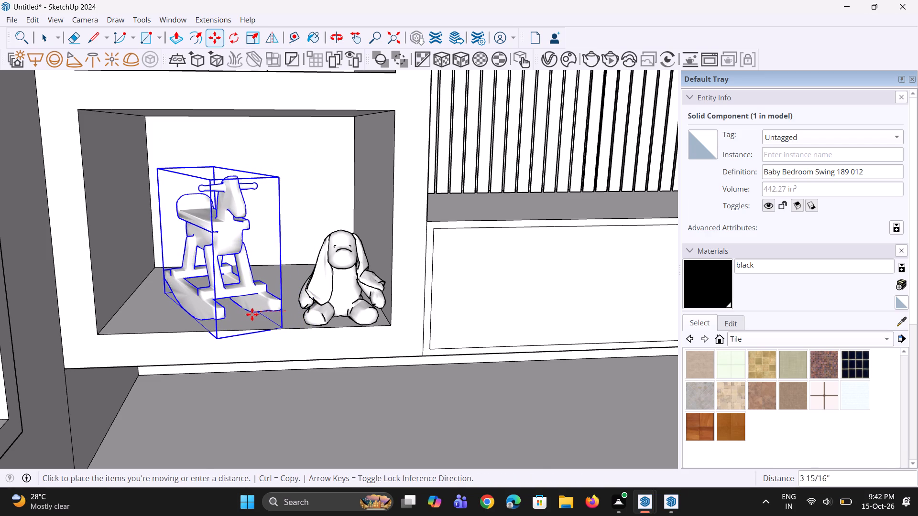
{"action": "left_click", "coordinate": [240, 316]}
{"action": "key", "text": "space"}
{"action": "key", "text": "space"}
Move the decorative puppy about 3 5/8" toward the baby swing and about 6 3/8" deeper into the compartment.
{"action": "left_click", "coordinate": [342, 297]}
{"action": "scroll", "coordinate": [342, 296], "scroll_direction": "up", "scroll_amount": 2}
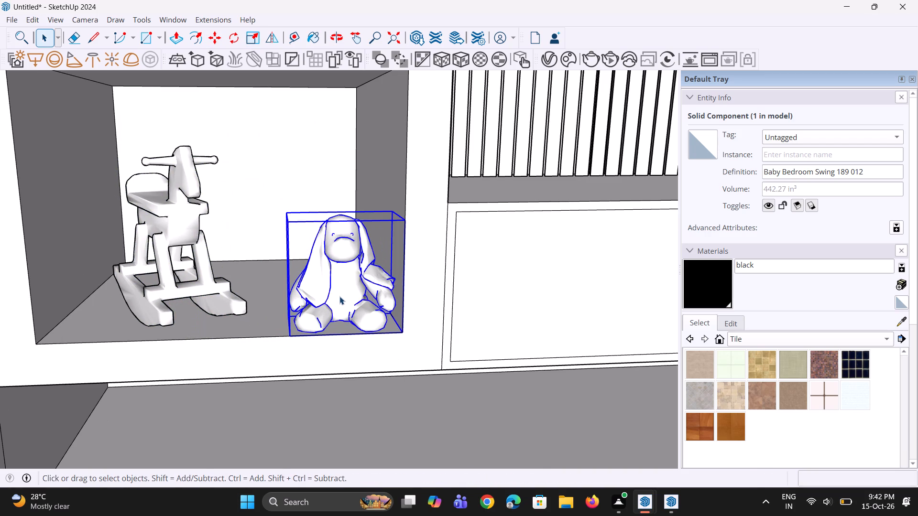
{"action": "key", "text": "m"}
{"action": "left_click", "coordinate": [339, 296]}
{"action": "left_click", "coordinate": [305, 297]}
{"action": "left_click", "coordinate": [315, 311]}
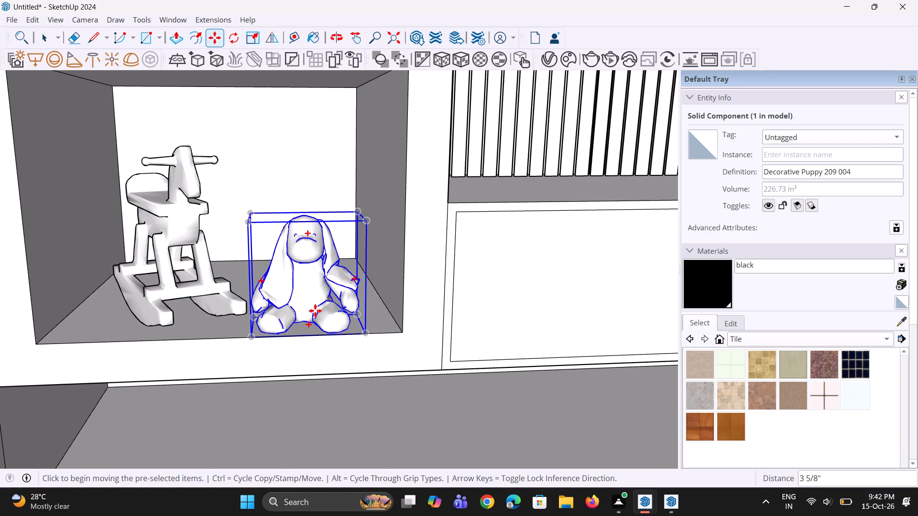
{"action": "left_click", "coordinate": [314, 294]}
Scale the decorative puppy up uniformly to about 1.48.
{"action": "key", "text": "s"}
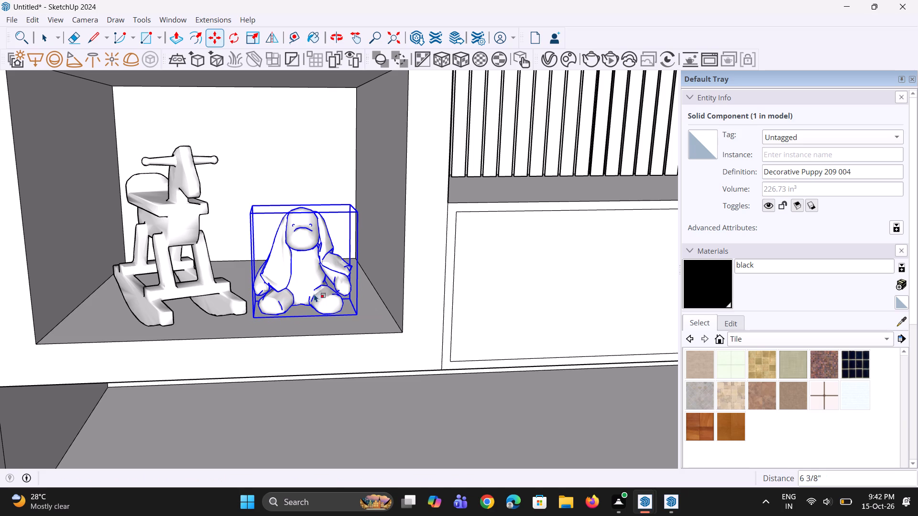
{"action": "left_click", "coordinate": [255, 204]}
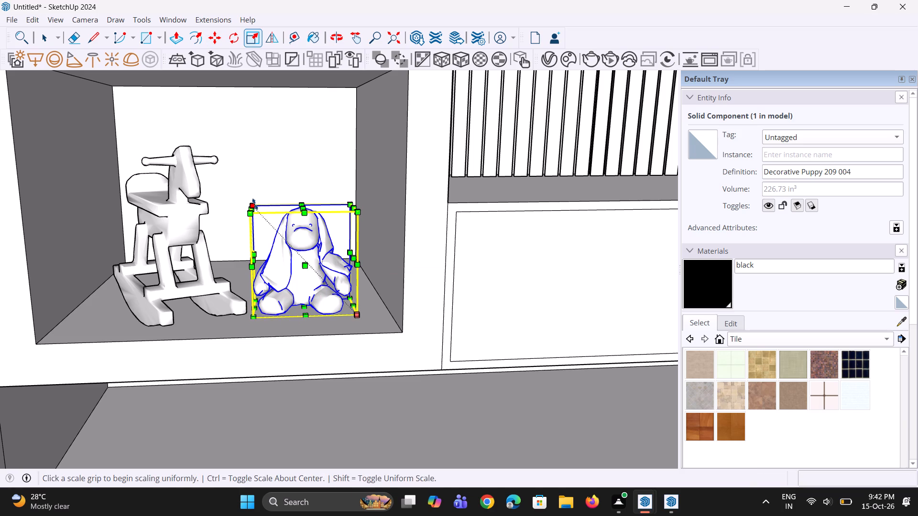
{"action": "left_click", "coordinate": [233, 129]}
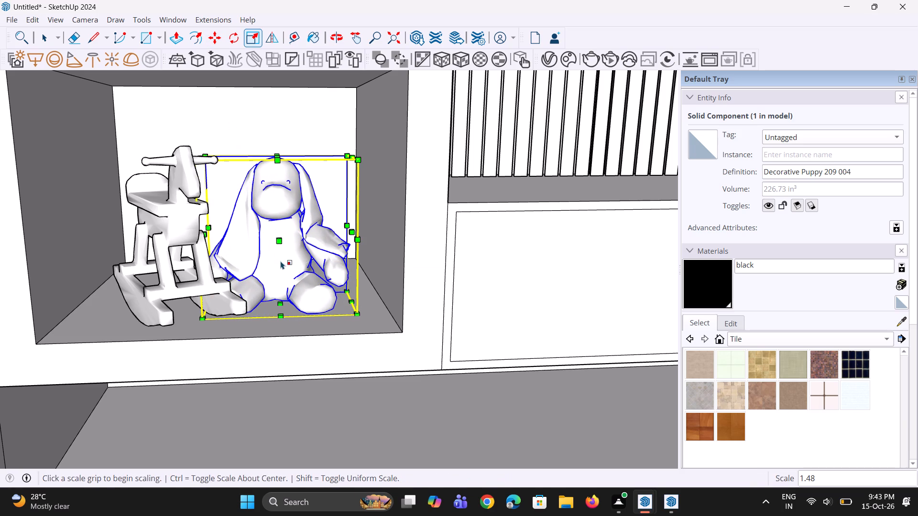
Move the enlarged puppy about 2" away from the baby swing and clear the selection.
{"action": "key", "text": "m"}
{"action": "left_click", "coordinate": [282, 275]}
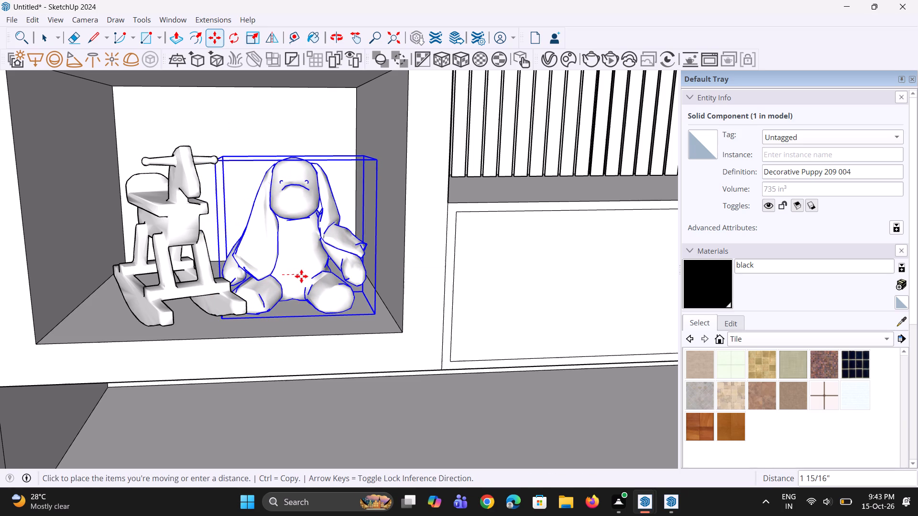
{"action": "left_click", "coordinate": [301, 276]}
{"action": "scroll", "coordinate": [283, 300], "scroll_direction": "down", "scroll_amount": 10}
{"action": "scroll", "coordinate": [283, 300], "scroll_direction": "up", "scroll_amount": 1}
{"action": "middle_click_drag", "start_coordinate": [283, 300], "coordinate": [273, 286]}
{"action": "key", "text": "space"}
{"action": "key", "text": "space"}
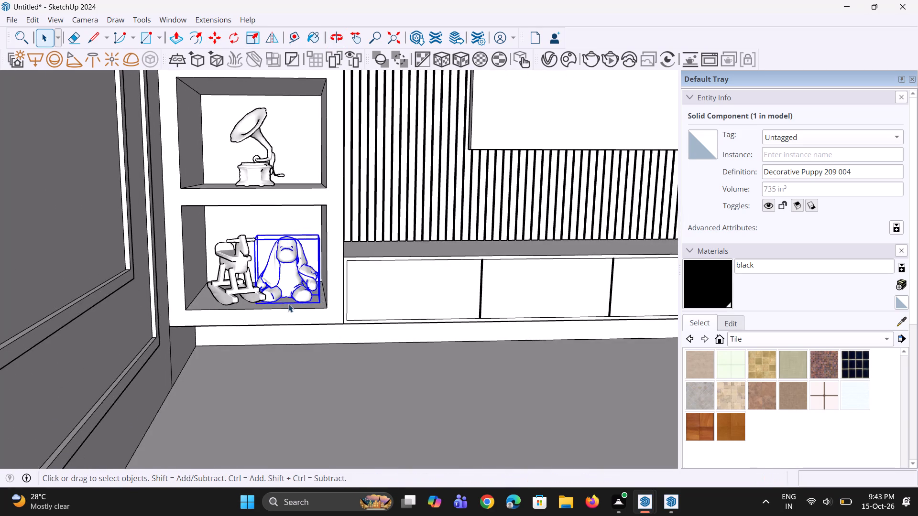
{"action": "scroll", "coordinate": [289, 304], "scroll_direction": "down", "scroll_amount": 13}
{"action": "left_click", "coordinate": [193, 325]}
Move Vase Set 001 from in front of the room into the empty compartment above the gramophone.
{"action": "scroll", "coordinate": [331, 429], "scroll_direction": "up", "scroll_amount": 2}
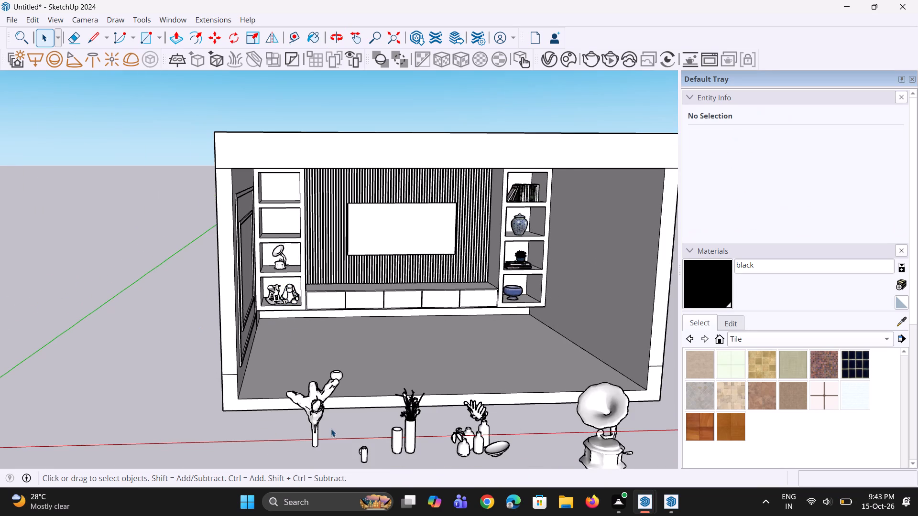
{"action": "scroll", "coordinate": [331, 429], "scroll_direction": "up", "scroll_amount": 2}
{"action": "left_click", "coordinate": [536, 448]}
{"action": "scroll", "coordinate": [519, 386], "scroll_direction": "down", "scroll_amount": 4}
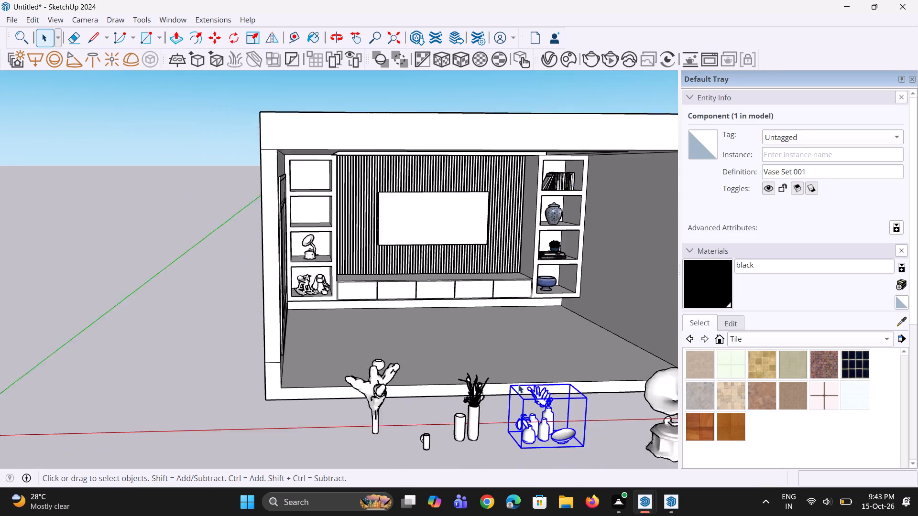
{"action": "scroll", "coordinate": [519, 380], "scroll_direction": "down", "scroll_amount": 3}
{"action": "scroll", "coordinate": [553, 435], "scroll_direction": "up", "scroll_amount": 5}
{"action": "key", "text": "m"}
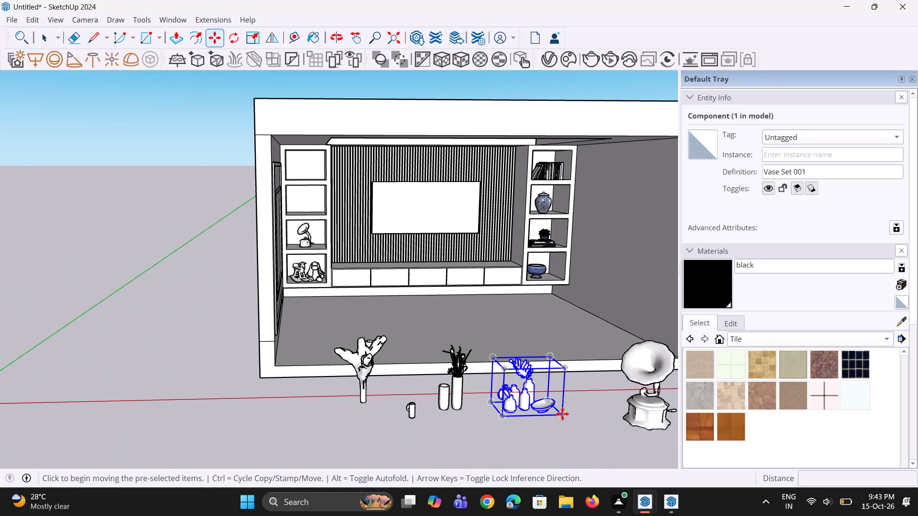
{"action": "left_click", "coordinate": [562, 414]}
{"action": "scroll", "coordinate": [529, 426], "scroll_direction": "down", "scroll_amount": 4}
{"action": "scroll", "coordinate": [377, 251], "scroll_direction": "up", "scroll_amount": 3}
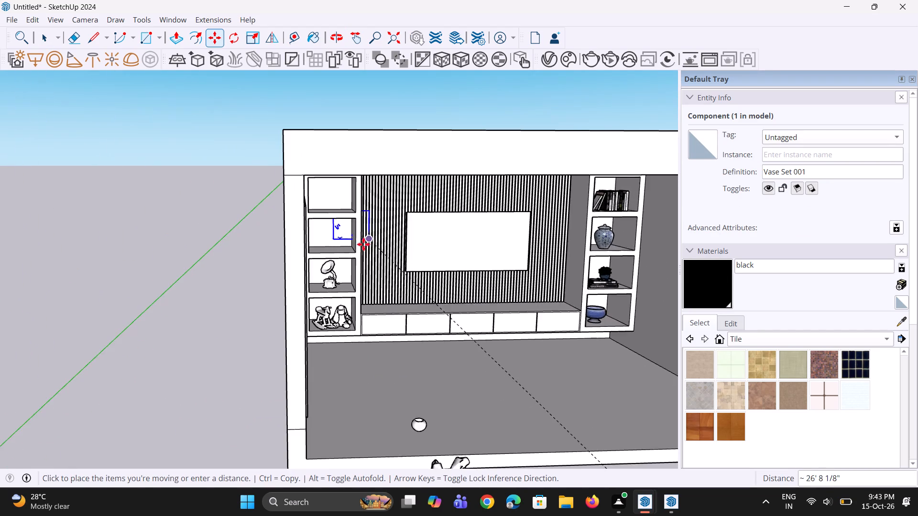
{"action": "scroll", "coordinate": [359, 248], "scroll_direction": "up", "scroll_amount": 2}
{"action": "left_click", "coordinate": [346, 254]}
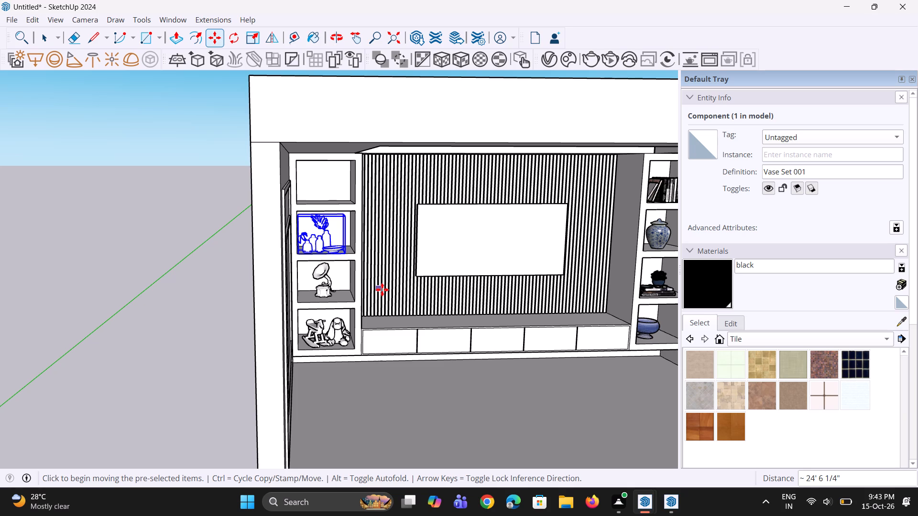
Move Vase Set 001 about 9 3/8" deeper into its compartment so it sits fully on the shelf.
{"action": "scroll", "coordinate": [373, 291], "scroll_direction": "down", "scroll_amount": 2}
{"action": "middle_click_drag", "start_coordinate": [372, 293], "coordinate": [337, 280]}
{"action": "scroll", "coordinate": [336, 263], "scroll_direction": "up", "scroll_amount": 9}
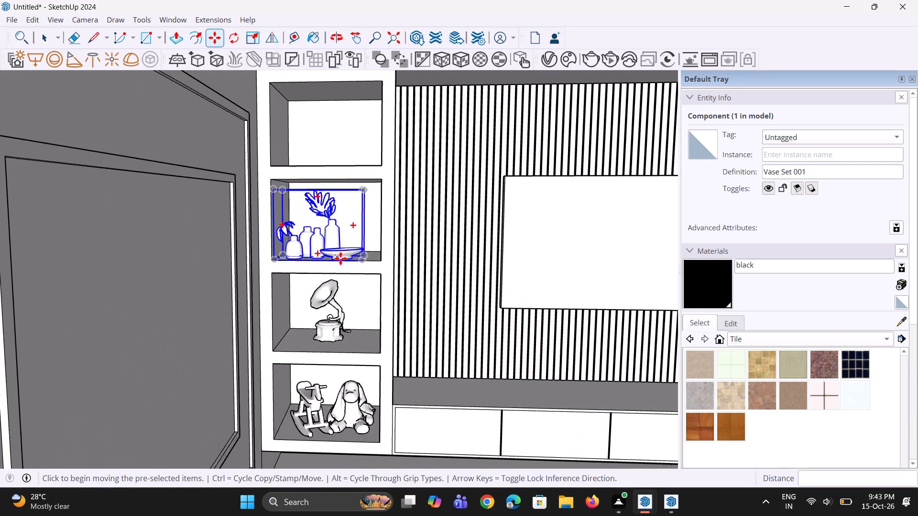
{"action": "scroll", "coordinate": [340, 258], "scroll_direction": "up", "scroll_amount": 2}
{"action": "middle_click_drag", "start_coordinate": [358, 277], "coordinate": [362, 318]}
{"action": "scroll", "coordinate": [372, 297], "scroll_direction": "up", "scroll_amount": 3}
{"action": "left_click", "coordinate": [374, 276]}
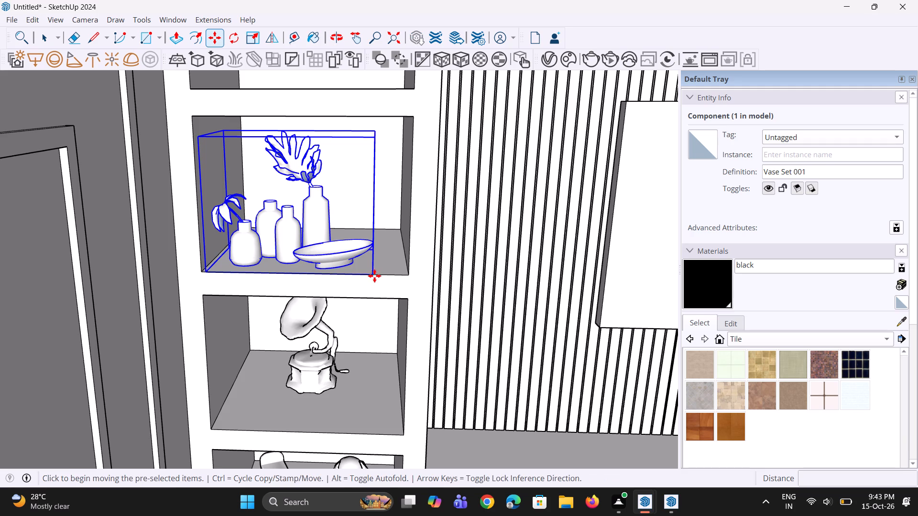
{"action": "left_click", "coordinate": [379, 260]}
Move Vase Set 001 about 2 1/8" sideways toward the TV wall to center it, and clear the selection.
{"action": "scroll", "coordinate": [377, 266], "scroll_direction": "down", "scroll_amount": 8}
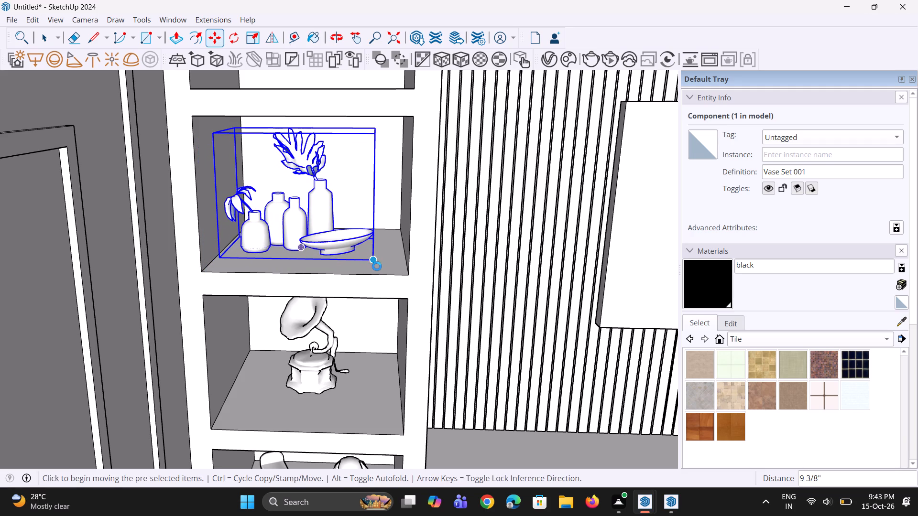
{"action": "scroll", "coordinate": [377, 266], "scroll_direction": "down", "scroll_amount": 2}
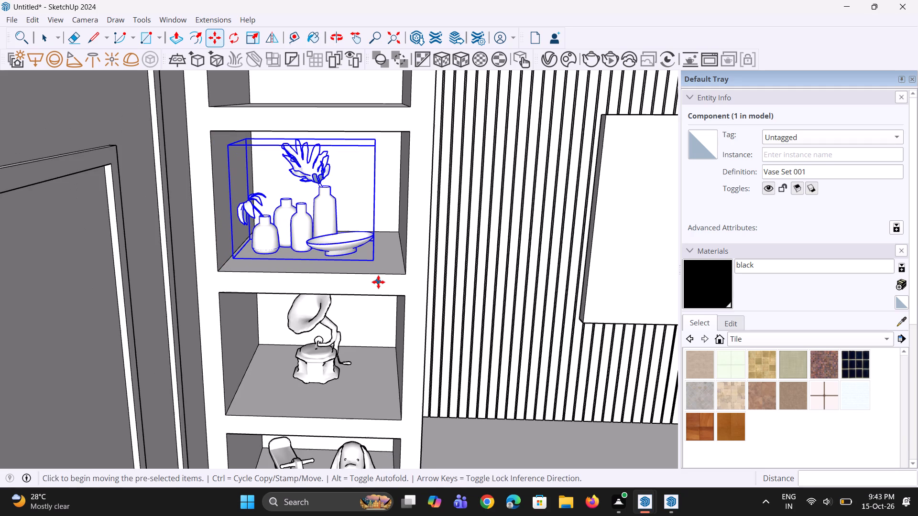
{"action": "scroll", "coordinate": [368, 267], "scroll_direction": "up", "scroll_amount": 3}
{"action": "left_click", "coordinate": [377, 258]}
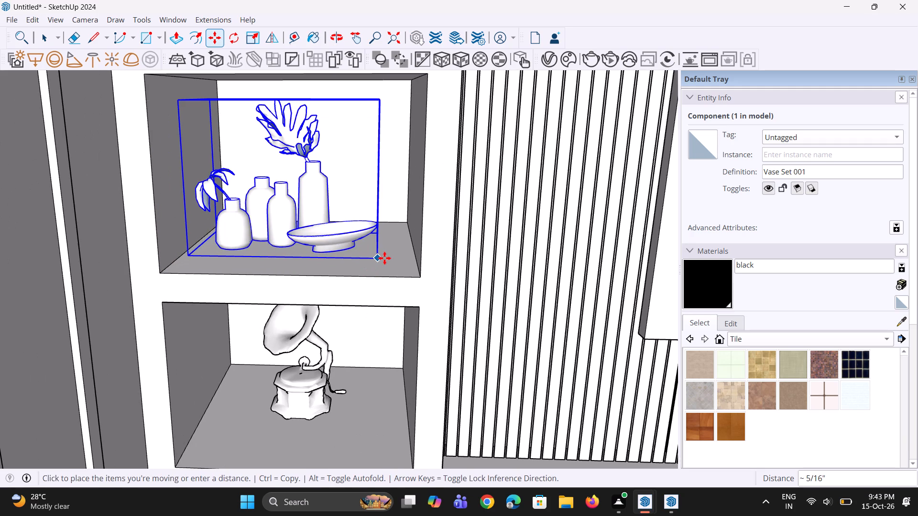
{"action": "left_click", "coordinate": [390, 260]}
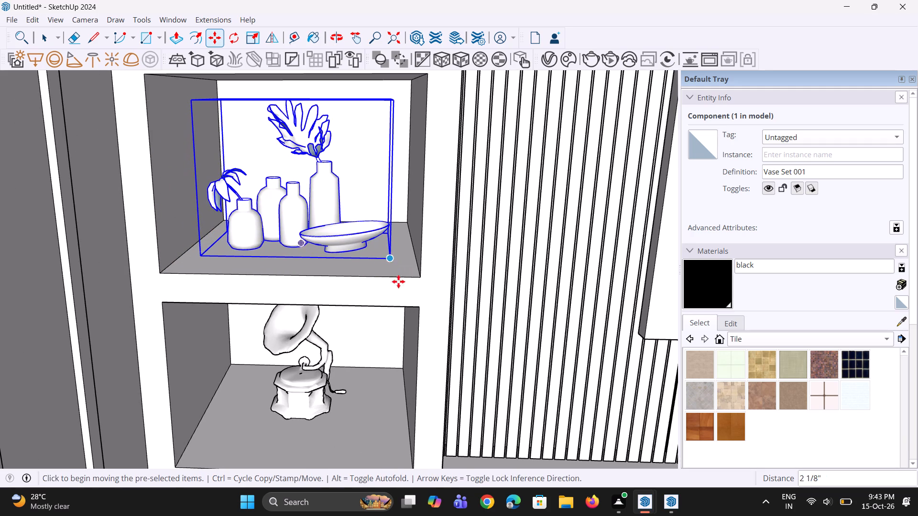
{"action": "scroll", "coordinate": [401, 307], "scroll_direction": "down", "scroll_amount": 11}
{"action": "middle_click_drag", "start_coordinate": [401, 307], "coordinate": [393, 290]}
{"action": "key", "text": "space"}
{"action": "key", "text": "space"}
{"action": "scroll", "coordinate": [377, 303], "scroll_direction": "down", "scroll_amount": 1}
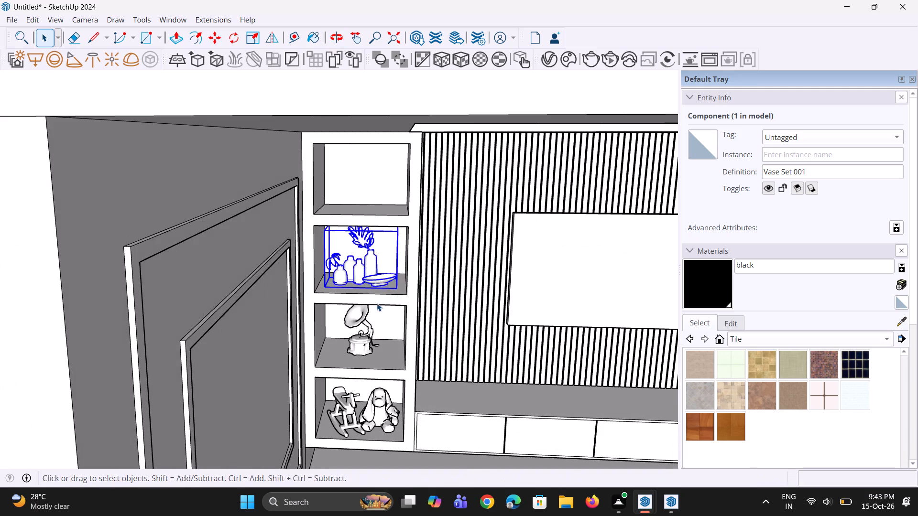
{"action": "scroll", "coordinate": [377, 303], "scroll_direction": "down", "scroll_amount": 9}
{"action": "left_click", "coordinate": [201, 338]}
Move Vases 103-09 from in front of the room into the empty top compartment above Vase Set 001.
{"action": "scroll", "coordinate": [454, 443], "scroll_direction": "up", "scroll_amount": 4}
{"action": "scroll", "coordinate": [426, 355], "scroll_direction": "down", "scroll_amount": 3}
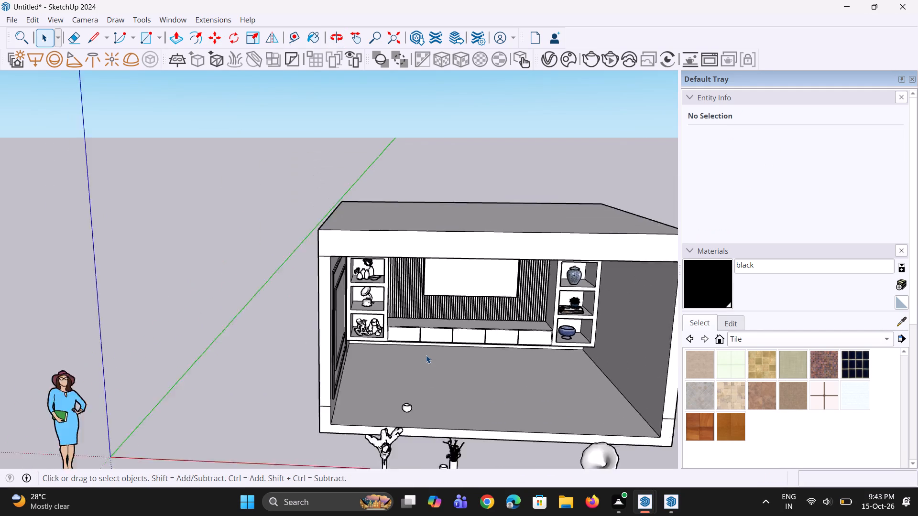
{"action": "scroll", "coordinate": [426, 355], "scroll_direction": "down", "scroll_amount": 6}
{"action": "scroll", "coordinate": [511, 445], "scroll_direction": "up", "scroll_amount": 3}
{"action": "scroll", "coordinate": [470, 421], "scroll_direction": "up", "scroll_amount": 4}
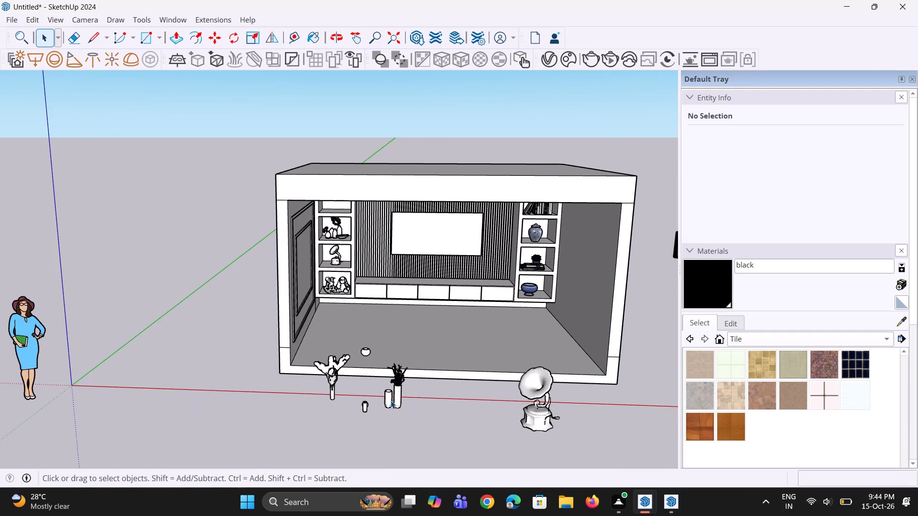
{"action": "left_click", "coordinate": [391, 400]}
{"action": "scroll", "coordinate": [390, 400], "scroll_direction": "up", "scroll_amount": 5}
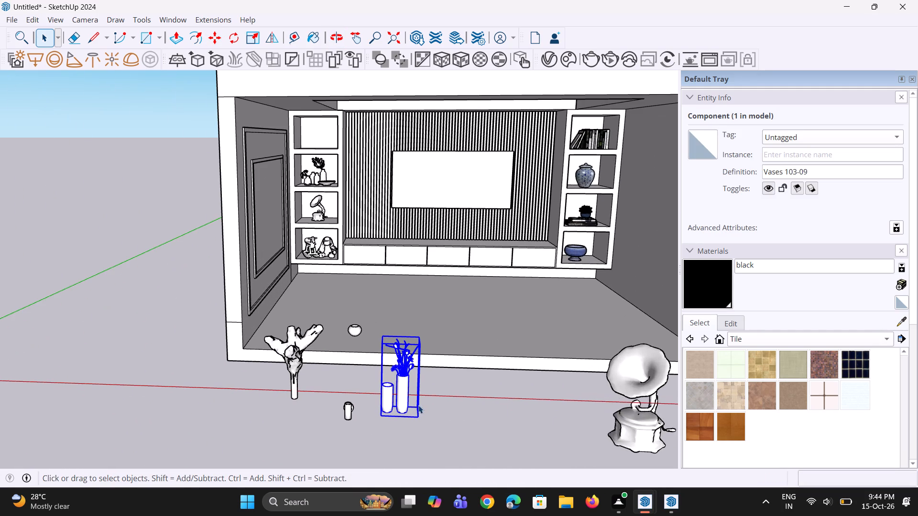
{"action": "key", "text": "m"}
{"action": "left_click", "coordinate": [424, 417]}
{"action": "scroll", "coordinate": [361, 196], "scroll_direction": "up", "scroll_amount": 2}
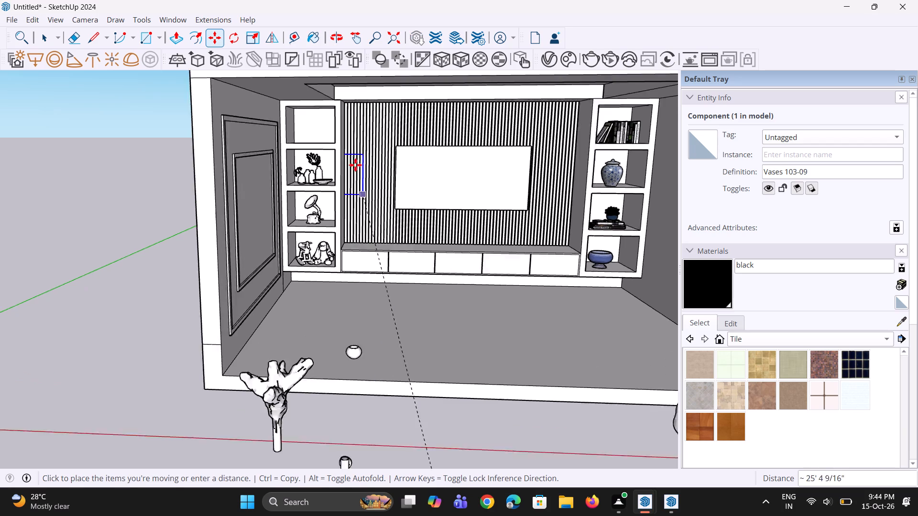
{"action": "scroll", "coordinate": [355, 165], "scroll_direction": "up", "scroll_amount": 2}
{"action": "scroll", "coordinate": [314, 110], "scroll_direction": "up", "scroll_amount": 3}
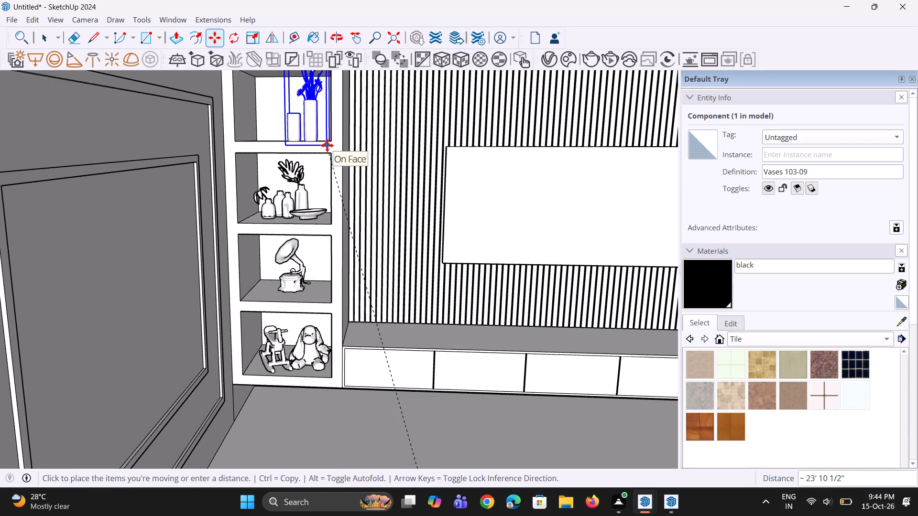
{"action": "left_click", "coordinate": [327, 145]}
Move Vases 103-09 about 1' 1/4" back so they stand on the top compartment's shelf.
{"action": "middle_click_drag", "start_coordinate": [310, 177], "coordinate": [324, 213]}
{"action": "scroll", "coordinate": [327, 175], "scroll_direction": "up", "scroll_amount": 6}
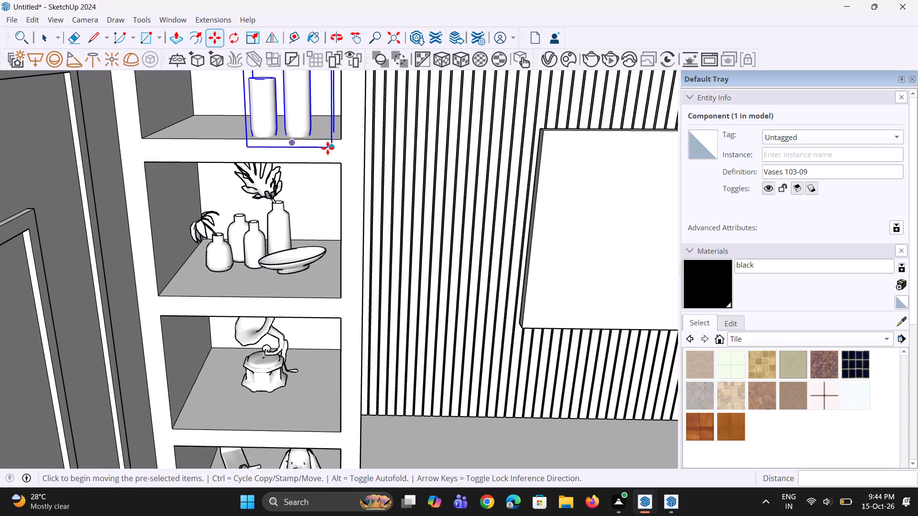
{"action": "left_click", "coordinate": [328, 148]}
{"action": "left_click", "coordinate": [324, 130]}
{"action": "scroll", "coordinate": [350, 220], "scroll_direction": "down", "scroll_amount": 2}
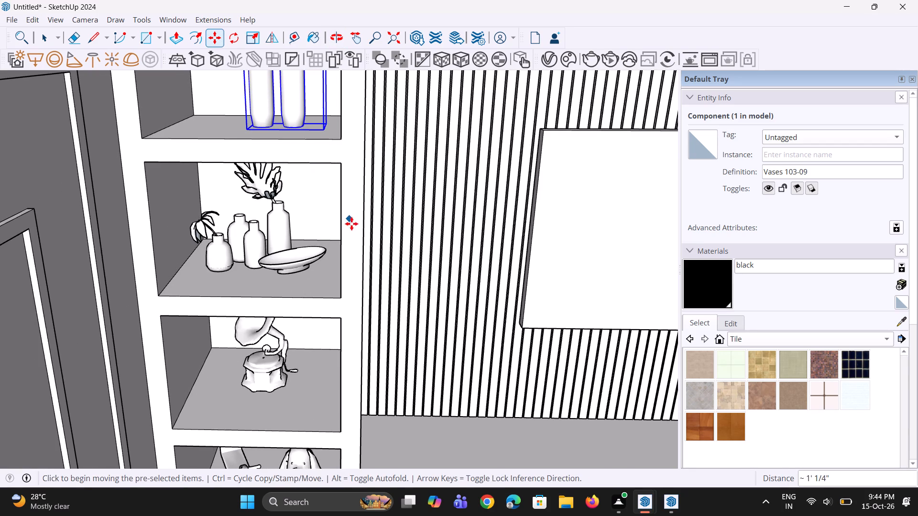
Lower Vases 103-09 about 6 3/16" from the top compartment's shelf so its upper scale grips can be reached.
{"action": "scroll", "coordinate": [351, 224], "scroll_direction": "down", "scroll_amount": 7}
{"action": "middle_click_drag", "start_coordinate": [357, 223], "coordinate": [405, 110]}
{"action": "scroll", "coordinate": [358, 222], "scroll_direction": "up", "scroll_amount": 1}
{"action": "scroll", "coordinate": [426, 198], "scroll_direction": "down", "scroll_amount": 6}
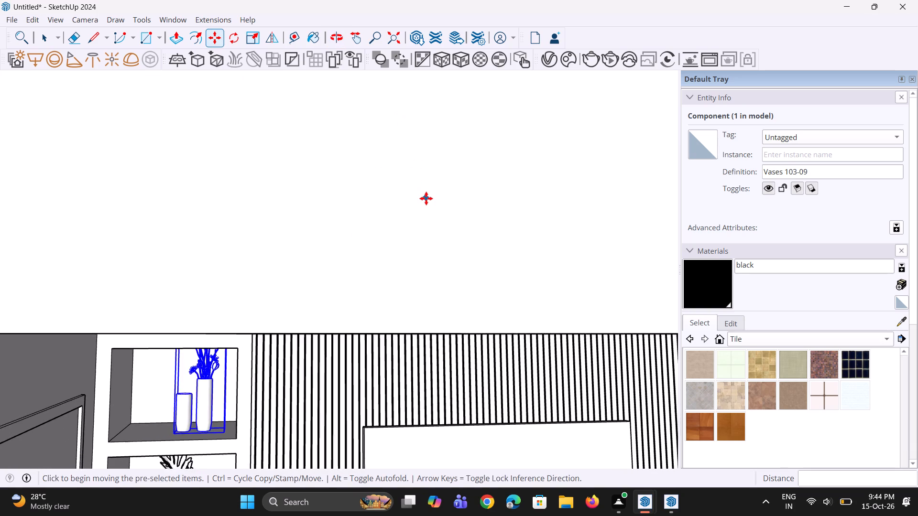
{"action": "scroll", "coordinate": [426, 198], "scroll_direction": "down", "scroll_amount": 9}
{"action": "scroll", "coordinate": [388, 292], "scroll_direction": "down", "scroll_amount": 3}
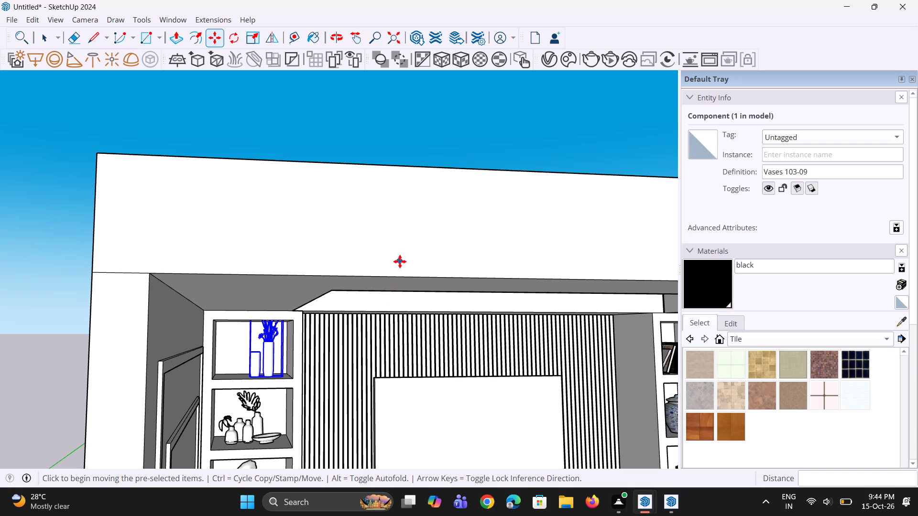
{"action": "scroll", "coordinate": [276, 270], "scroll_direction": "down", "scroll_amount": 3}
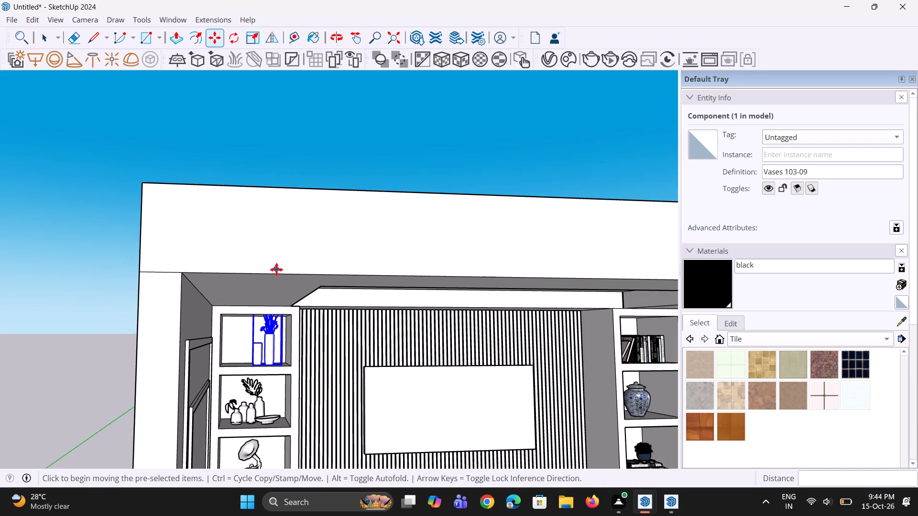
{"action": "middle_click_drag", "start_coordinate": [278, 279], "coordinate": [277, 304]}
{"action": "scroll", "coordinate": [291, 267], "scroll_direction": "down", "scroll_amount": 5}
{"action": "scroll", "coordinate": [283, 347], "scroll_direction": "up", "scroll_amount": 6}
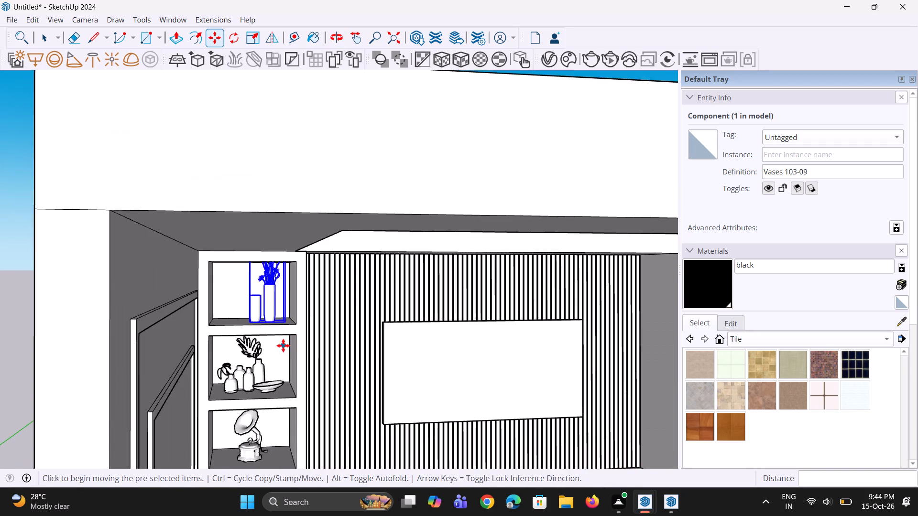
{"action": "scroll", "coordinate": [283, 345], "scroll_direction": "up", "scroll_amount": 2}
{"action": "middle_click_drag", "start_coordinate": [284, 337], "coordinate": [277, 318]}
{"action": "key", "text": "s"}
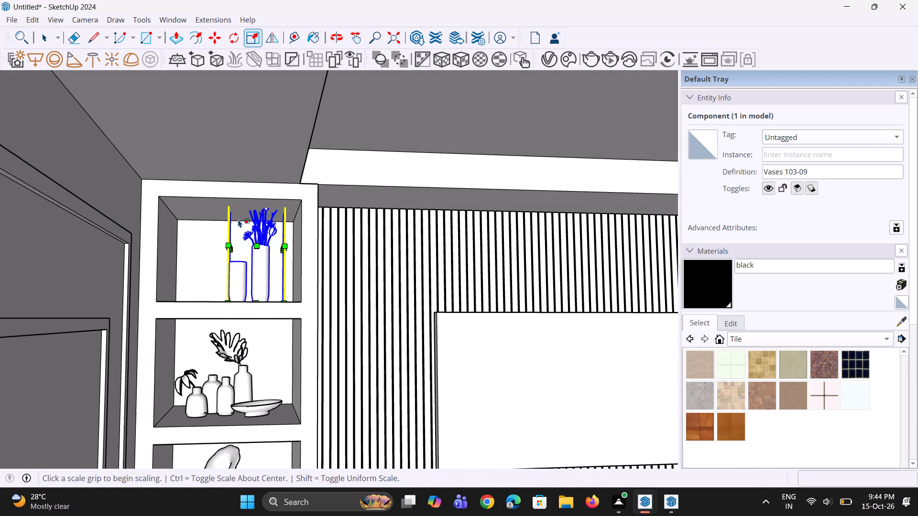
{"action": "middle_click_drag", "start_coordinate": [238, 220], "coordinate": [240, 235]}
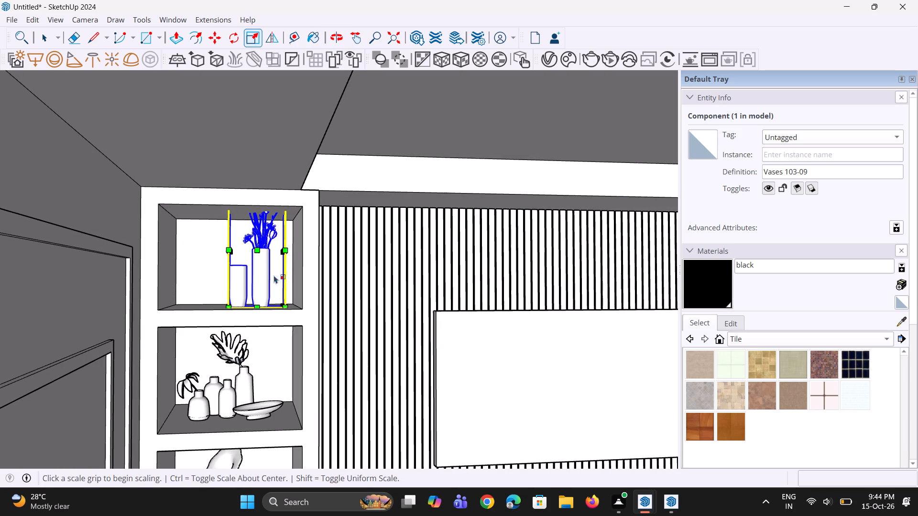
{"action": "key", "text": "m"}
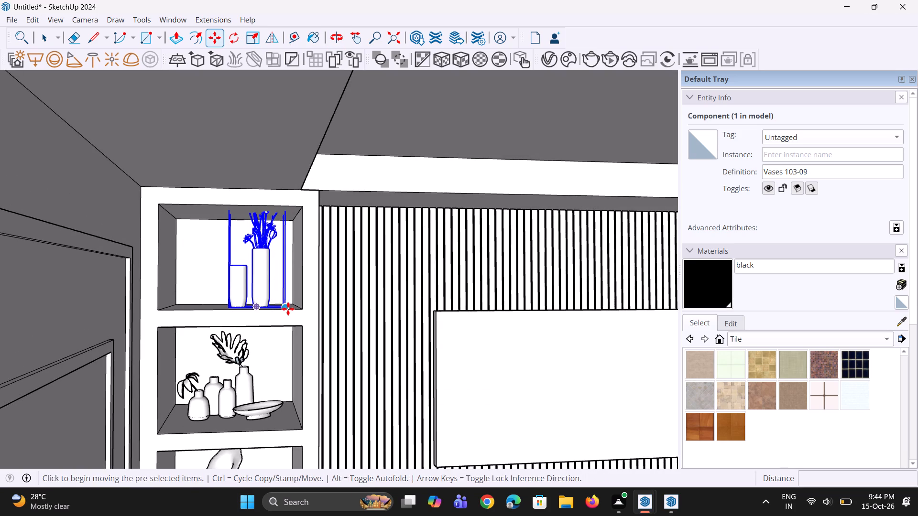
{"action": "left_click", "coordinate": [288, 309]}
{"action": "key", "text": "Escape"}
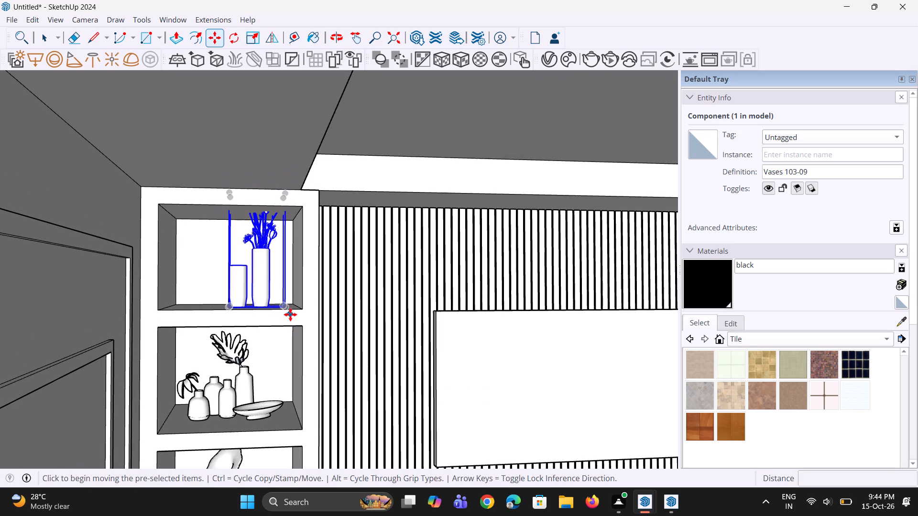
{"action": "left_click", "coordinate": [288, 312]}
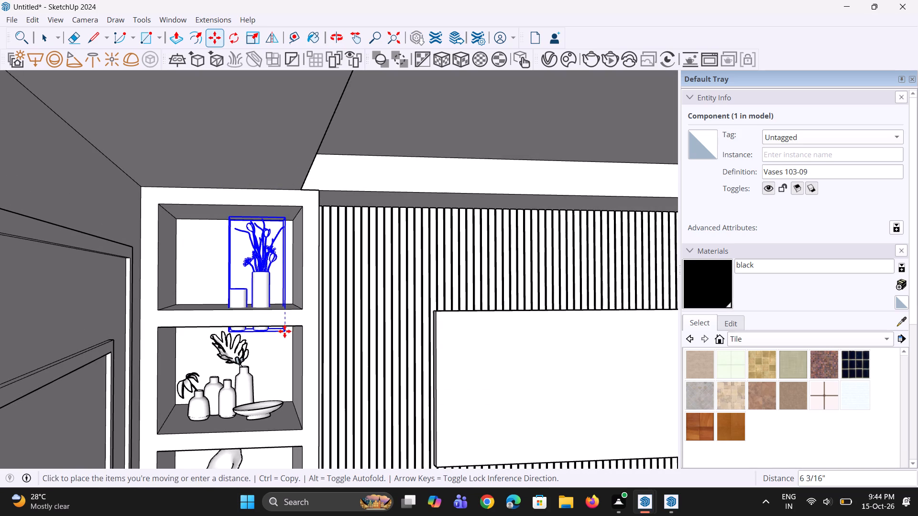
{"action": "left_click", "coordinate": [284, 331]}
Scale Vases 103-09 down uniformly from its upper corner so it fits within the top compartment.
{"action": "key", "text": "s"}
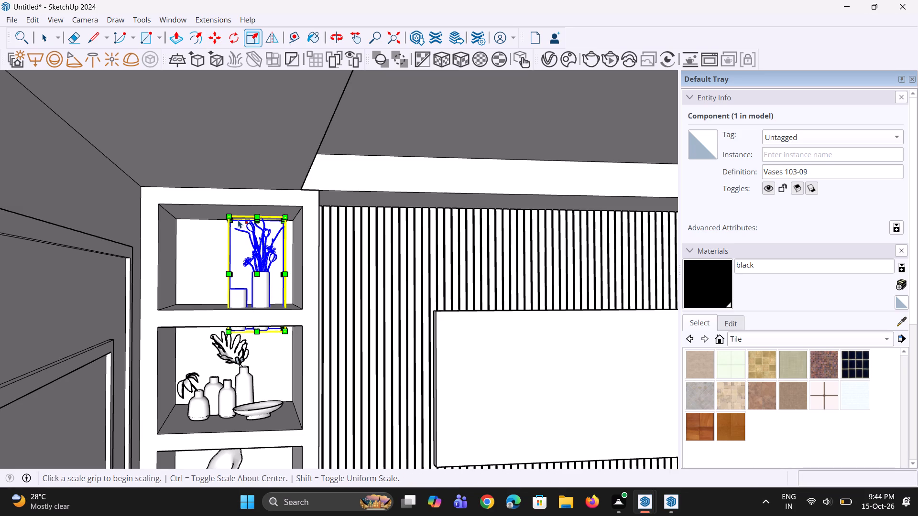
{"action": "middle_click", "coordinate": [238, 222]}
{"action": "left_click", "coordinate": [233, 216]}
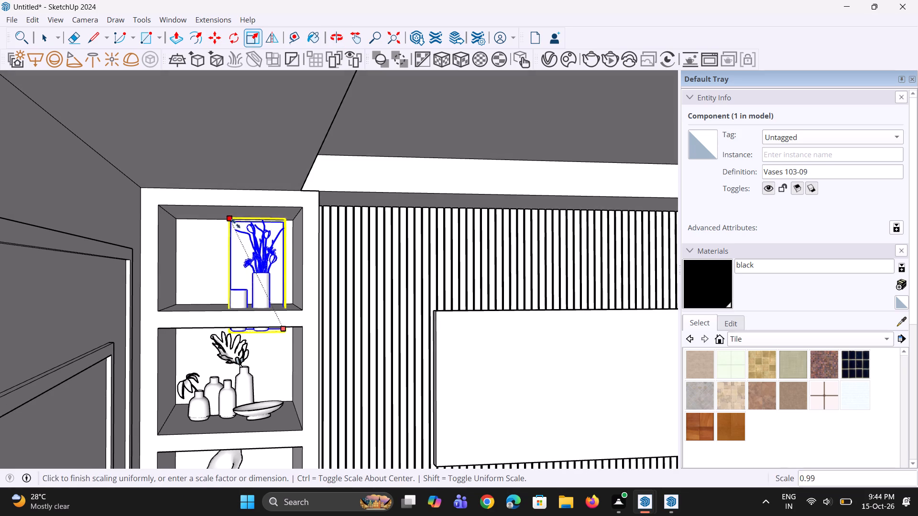
{"action": "left_click", "coordinate": [260, 258]}
{"action": "scroll", "coordinate": [286, 321], "scroll_direction": "up", "scroll_amount": 2}
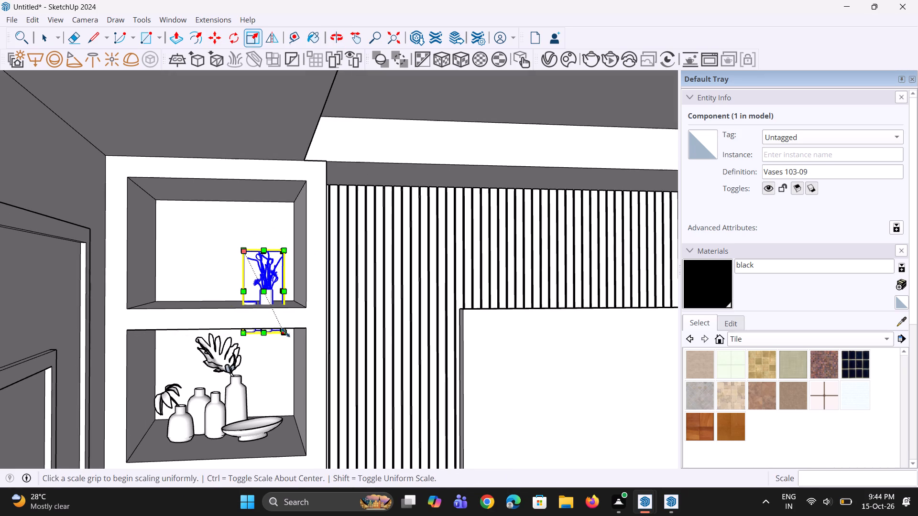
Raise the reduced Vases 103-09 straight up so its base is level with the top compartment's shelf.
{"action": "key", "text": "m"}
{"action": "left_click", "coordinate": [286, 338]}
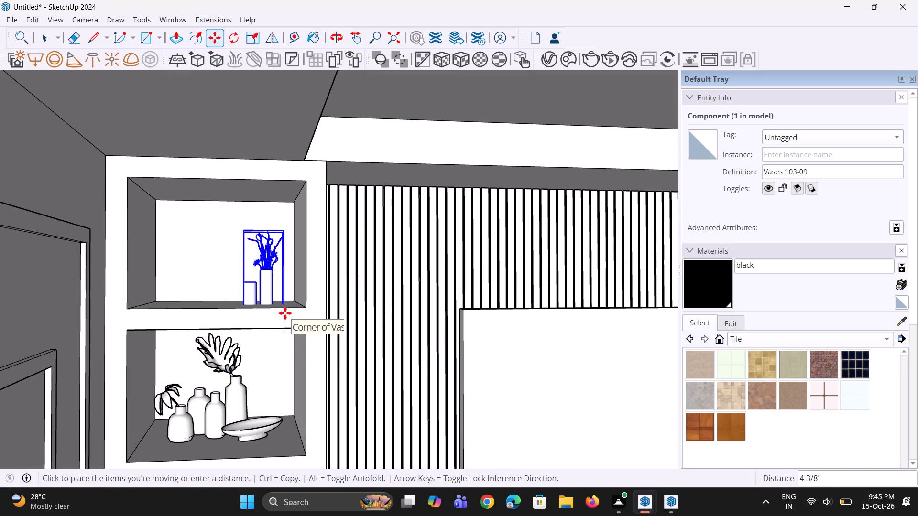
{"action": "left_click", "coordinate": [284, 306]}
Move Vases 103-09 about 4 3/4" sideways away from the TV wall, toward the middle of the compartment.
{"action": "middle_click_drag", "start_coordinate": [288, 316], "coordinate": [291, 321]}
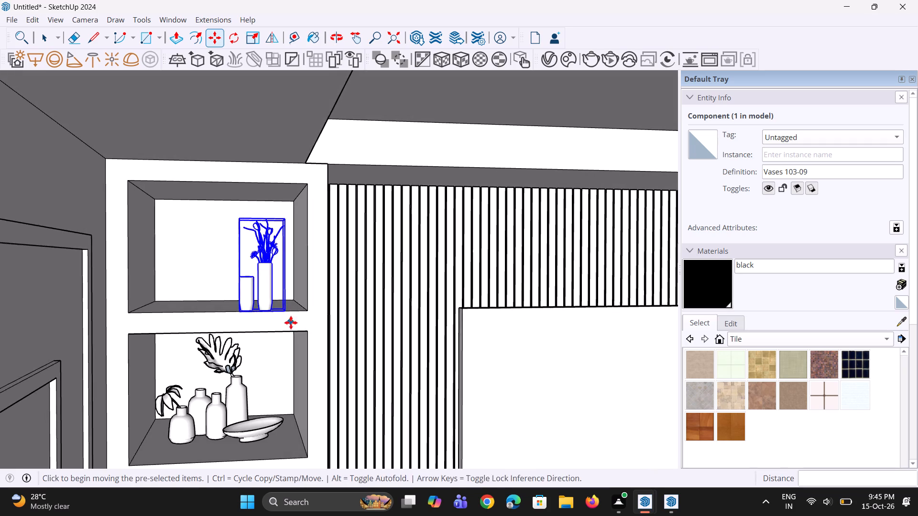
{"action": "scroll", "coordinate": [290, 321], "scroll_direction": "up", "scroll_amount": 3}
{"action": "left_click", "coordinate": [288, 309]}
{"action": "left_click", "coordinate": [250, 308]}
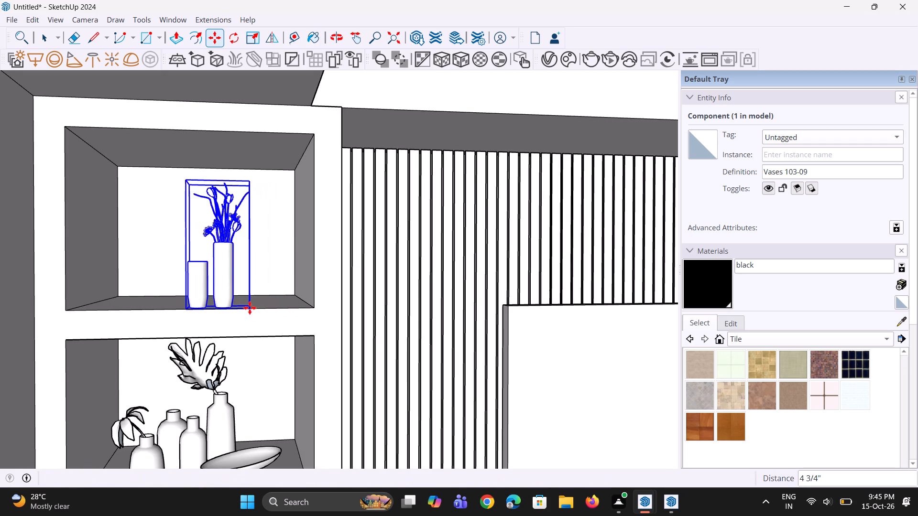
Move Vases 103-09 about 10 3/4" deeper into the top compartment, along its shelf.
{"action": "middle_click_drag", "start_coordinate": [252, 308], "coordinate": [219, 324]}
{"action": "left_click", "coordinate": [222, 322]}
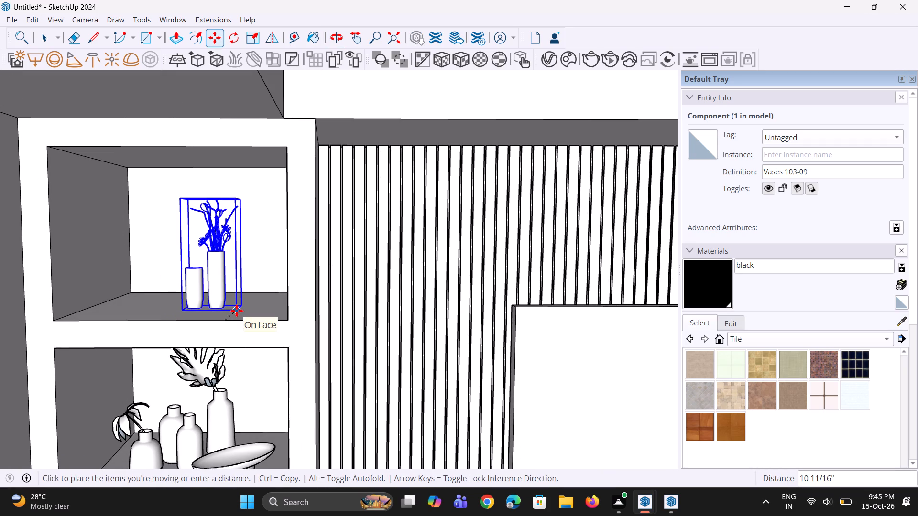
{"action": "key", "text": "Escape"}
{"action": "scroll", "coordinate": [241, 307], "scroll_direction": "down", "scroll_amount": 10}
{"action": "middle_click_drag", "start_coordinate": [243, 304], "coordinate": [240, 308]}
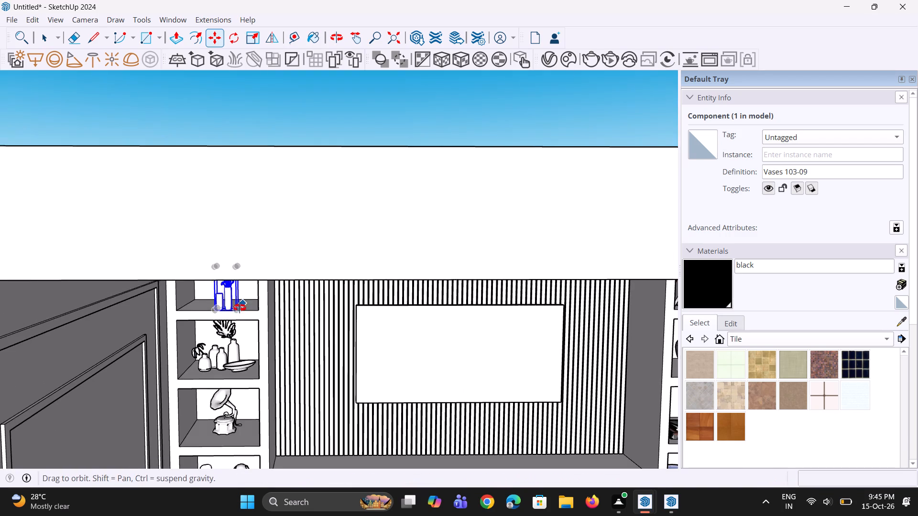
{"action": "middle_click_drag", "start_coordinate": [240, 308], "coordinate": [238, 309]}
{"action": "scroll", "coordinate": [269, 262], "scroll_direction": "down", "scroll_amount": 11}
{"action": "middle_click_drag", "start_coordinate": [250, 375], "coordinate": [244, 319]}
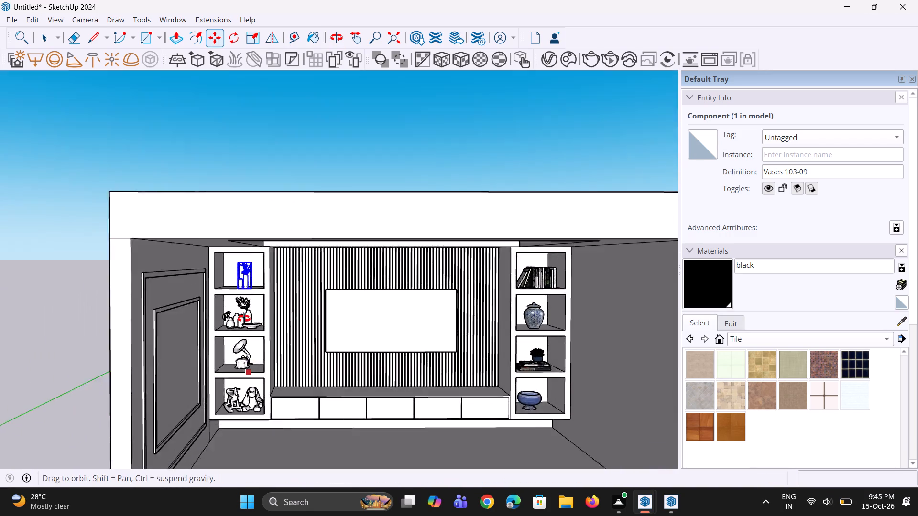
{"action": "middle_click_drag", "start_coordinate": [244, 319], "coordinate": [243, 318]}
{"action": "scroll", "coordinate": [248, 279], "scroll_direction": "up", "scroll_amount": 14}
{"action": "middle_click_drag", "start_coordinate": [259, 288], "coordinate": [227, 326]}
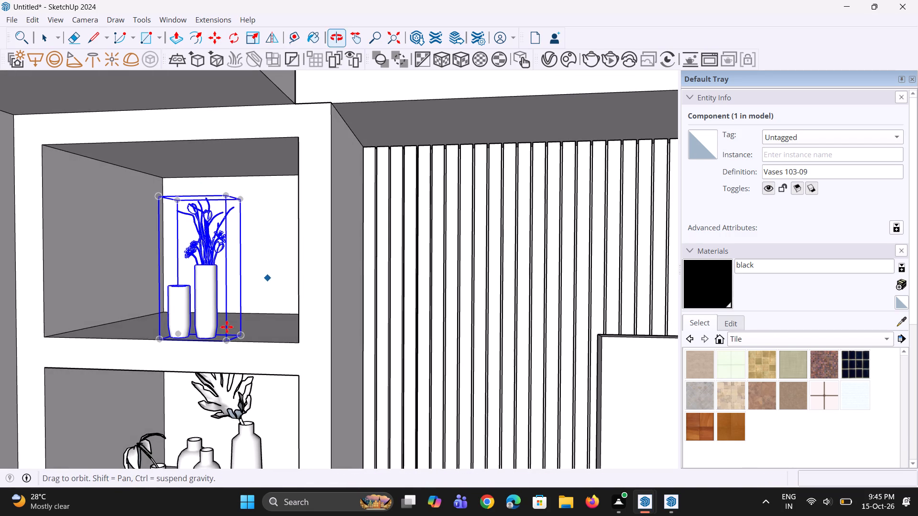
{"action": "left_click", "coordinate": [228, 338]}
{"action": "left_click", "coordinate": [251, 326]}
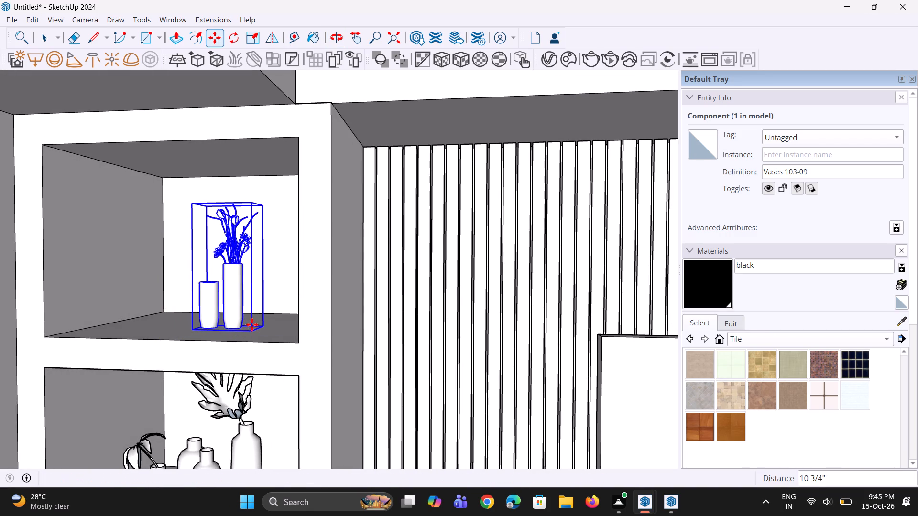
Scale Vases 103-09 up uniformly by a factor of about 1.16.
{"action": "key", "text": "s"}
{"action": "left_click", "coordinate": [205, 208]}
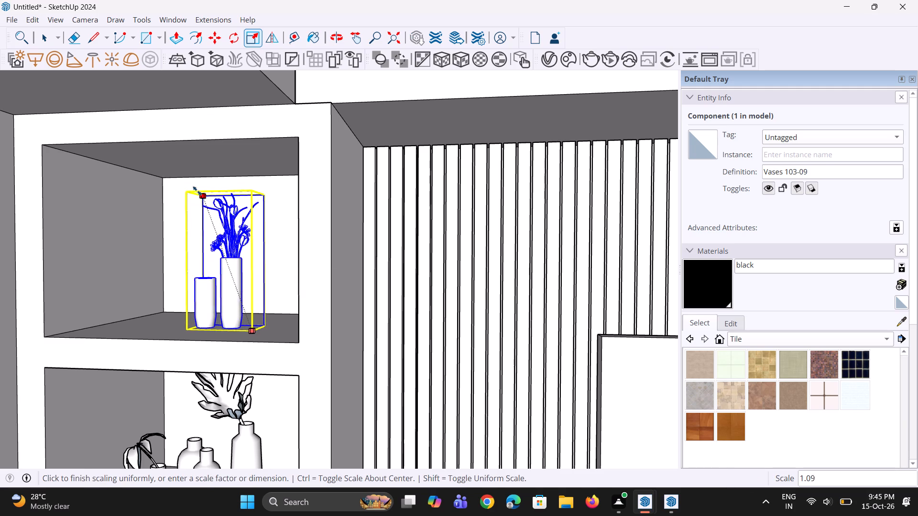
{"action": "left_click", "coordinate": [196, 189]}
Stretch the width of Vases 103-09 along the red axis by a factor of about 1.12.
{"action": "left_click", "coordinate": [259, 257]}
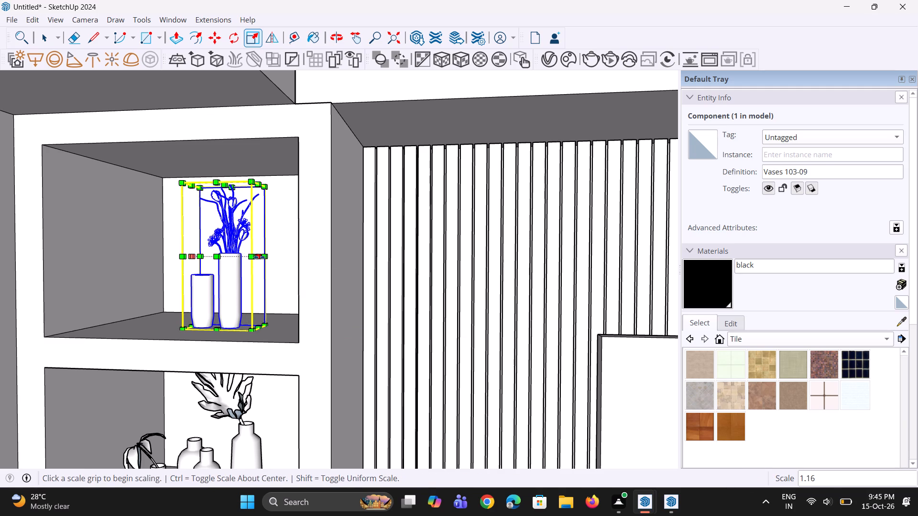
{"action": "left_click", "coordinate": [267, 258]}
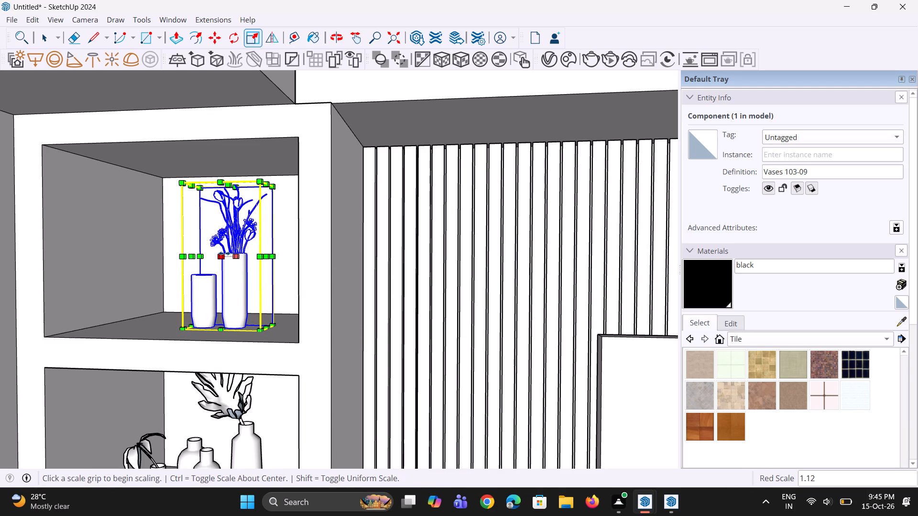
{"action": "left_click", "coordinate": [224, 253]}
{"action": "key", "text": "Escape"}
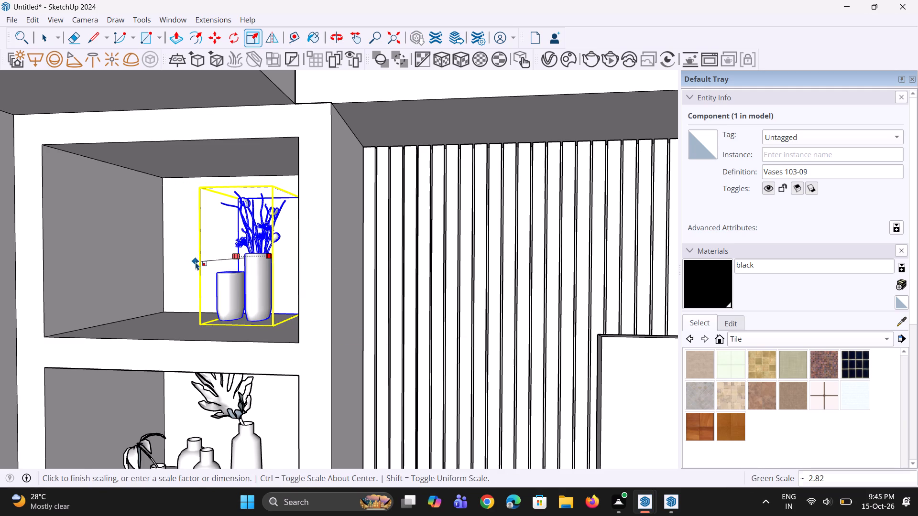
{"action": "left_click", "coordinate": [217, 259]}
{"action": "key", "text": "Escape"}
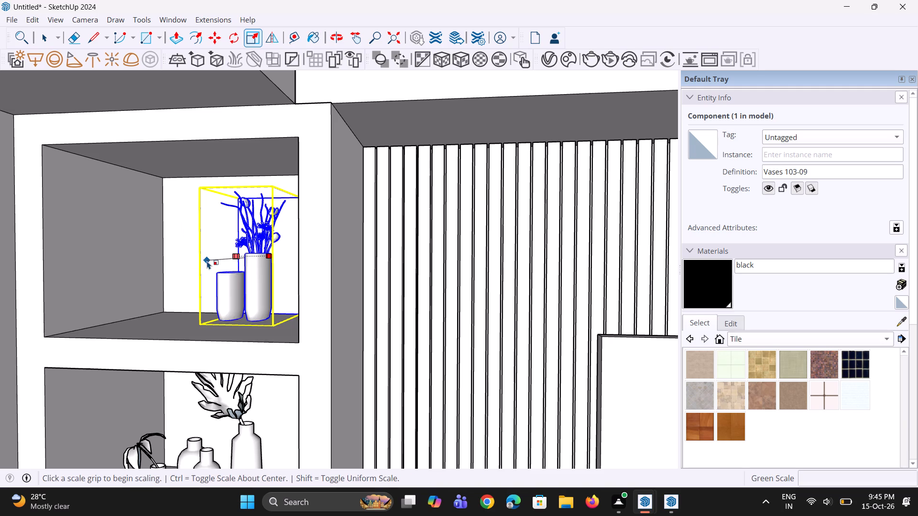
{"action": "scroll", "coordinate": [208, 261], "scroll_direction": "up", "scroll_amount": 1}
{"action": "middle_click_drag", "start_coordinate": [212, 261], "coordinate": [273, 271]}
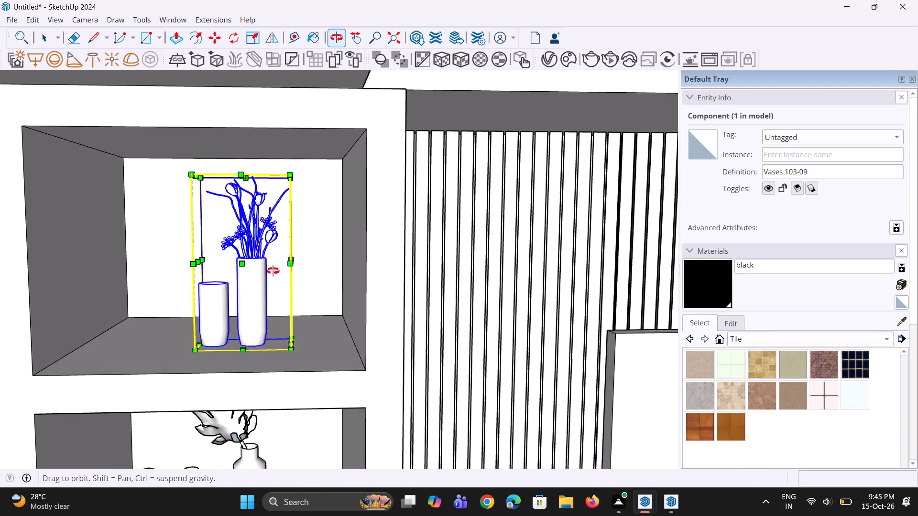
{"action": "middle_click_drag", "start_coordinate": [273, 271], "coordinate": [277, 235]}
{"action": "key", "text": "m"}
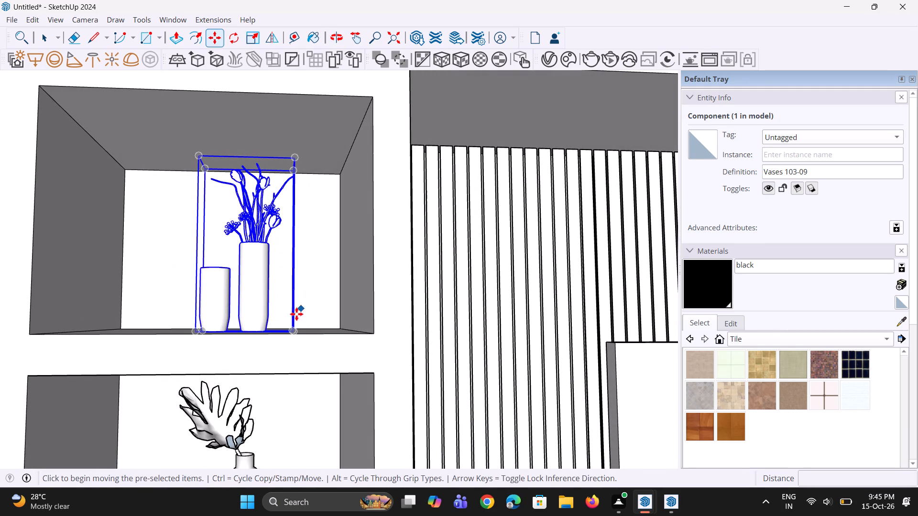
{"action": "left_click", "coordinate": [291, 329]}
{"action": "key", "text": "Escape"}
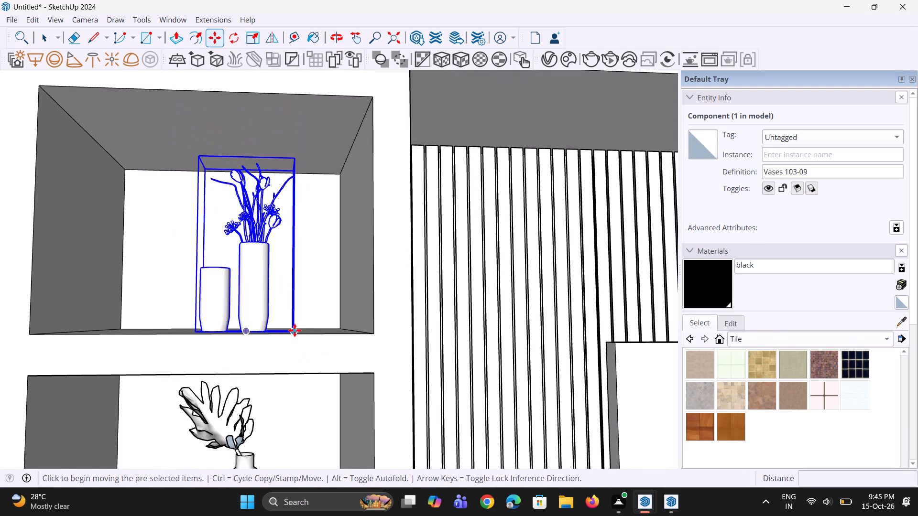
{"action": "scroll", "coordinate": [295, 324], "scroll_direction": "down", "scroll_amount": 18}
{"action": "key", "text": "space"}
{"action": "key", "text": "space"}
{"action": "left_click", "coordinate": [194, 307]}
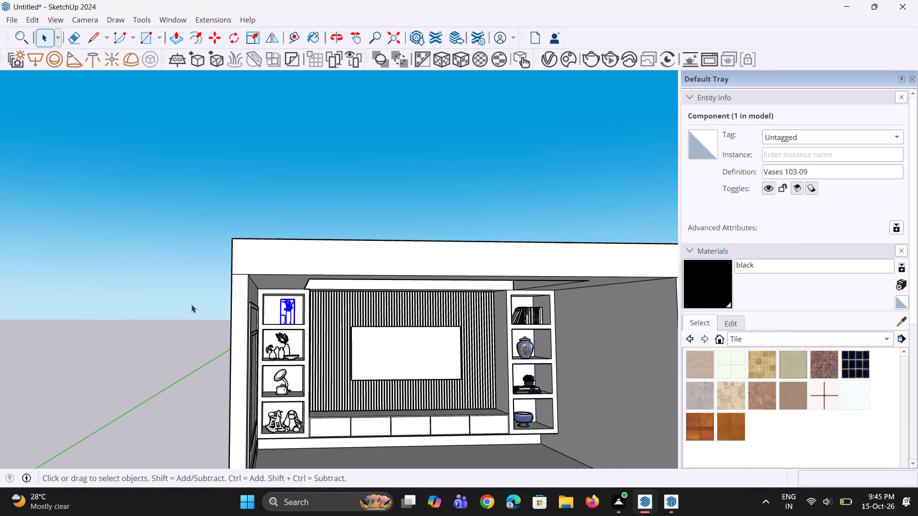
Open the Vases 103-09 component in the top compartment for editing.
{"action": "scroll", "coordinate": [267, 280], "scroll_direction": "down", "scroll_amount": 5}
{"action": "middle_click_drag", "start_coordinate": [363, 337], "coordinate": [358, 346]}
{"action": "scroll", "coordinate": [287, 308], "scroll_direction": "up", "scroll_amount": 7}
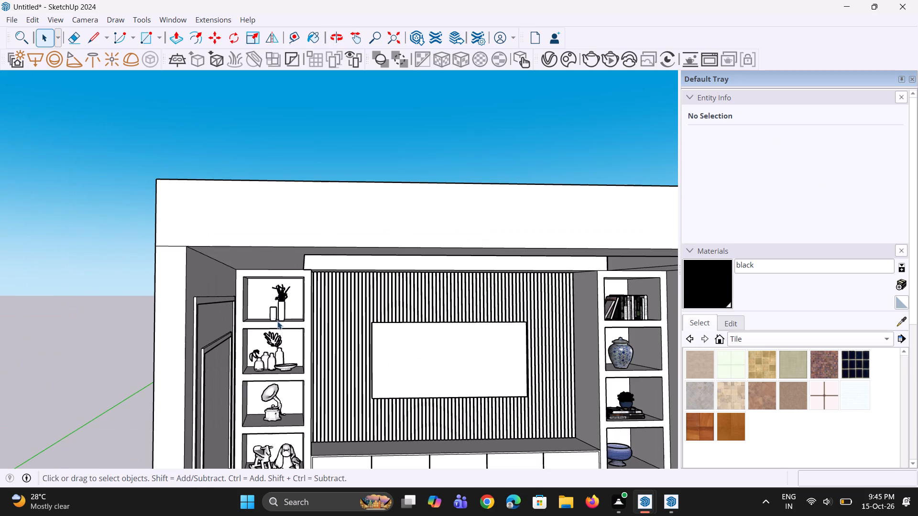
{"action": "left_click", "coordinate": [279, 307]}
{"action": "scroll", "coordinate": [279, 307], "scroll_direction": "up", "scroll_amount": 6}
{"action": "right_click", "coordinate": [279, 307]}
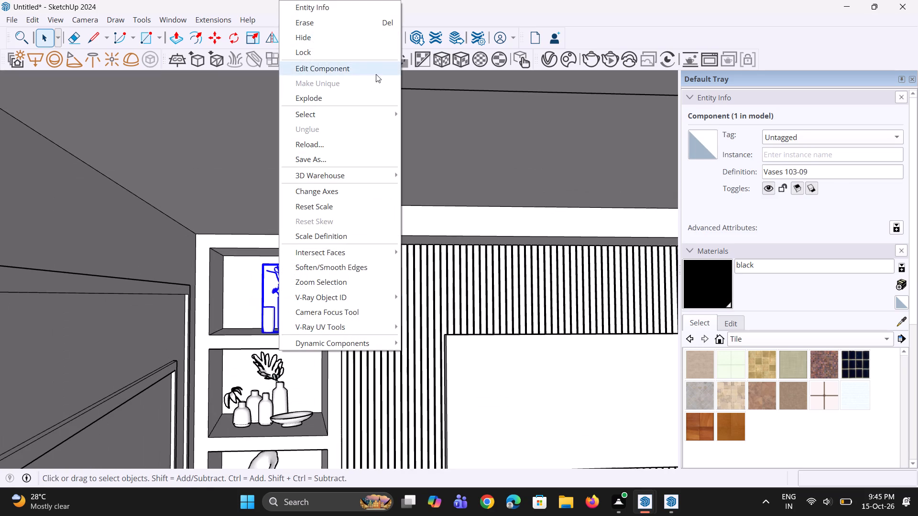
{"action": "left_click", "coordinate": [357, 64]}
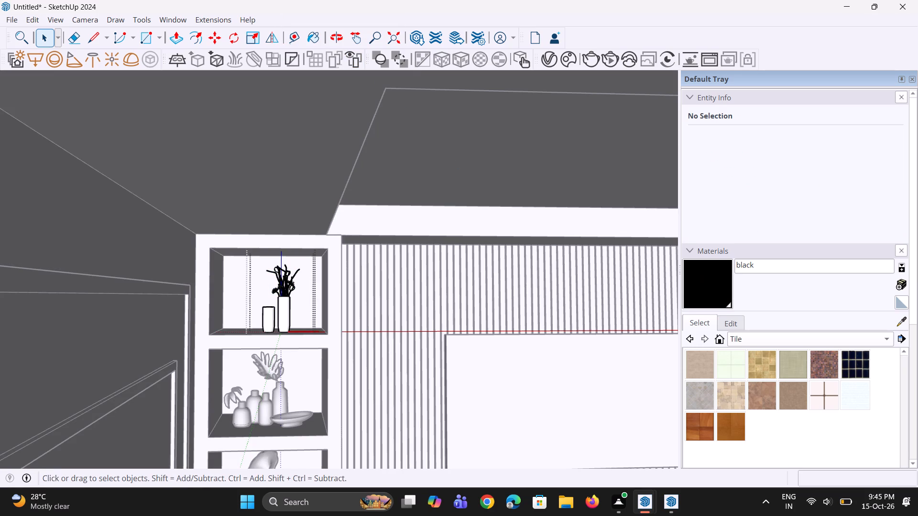
{"action": "key", "text": "space"}
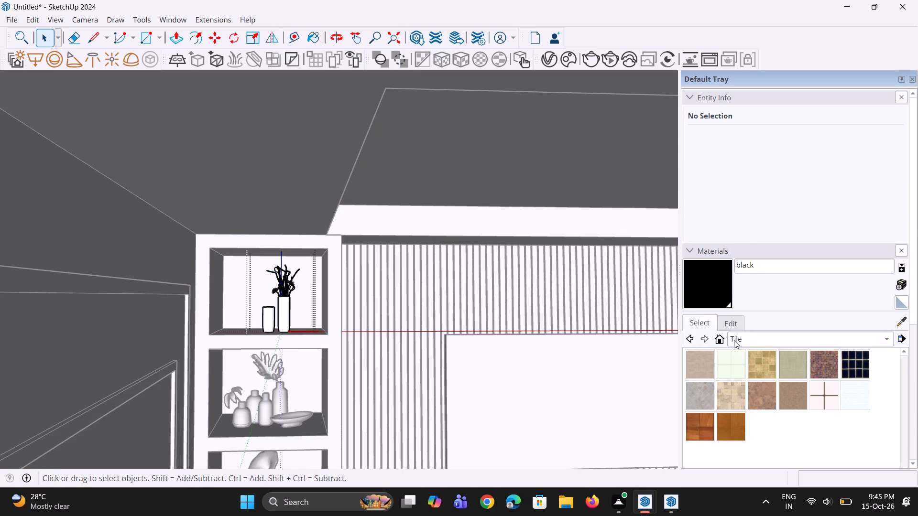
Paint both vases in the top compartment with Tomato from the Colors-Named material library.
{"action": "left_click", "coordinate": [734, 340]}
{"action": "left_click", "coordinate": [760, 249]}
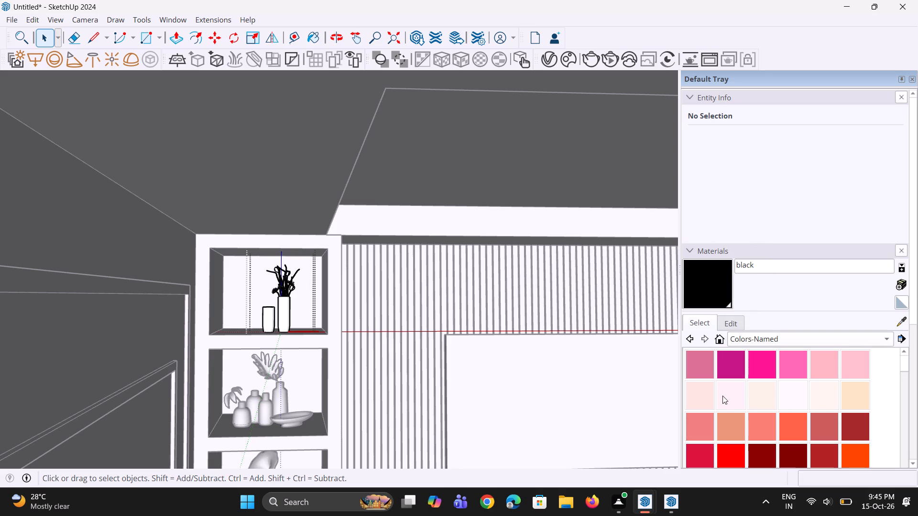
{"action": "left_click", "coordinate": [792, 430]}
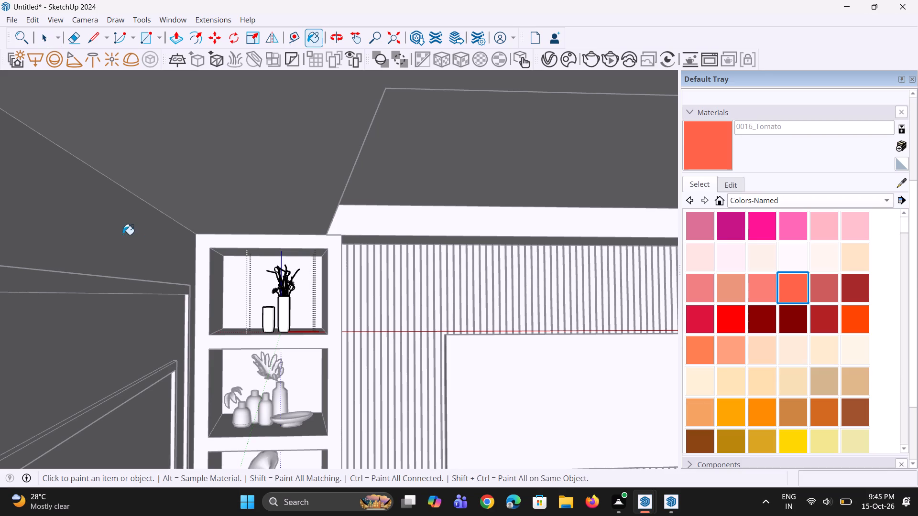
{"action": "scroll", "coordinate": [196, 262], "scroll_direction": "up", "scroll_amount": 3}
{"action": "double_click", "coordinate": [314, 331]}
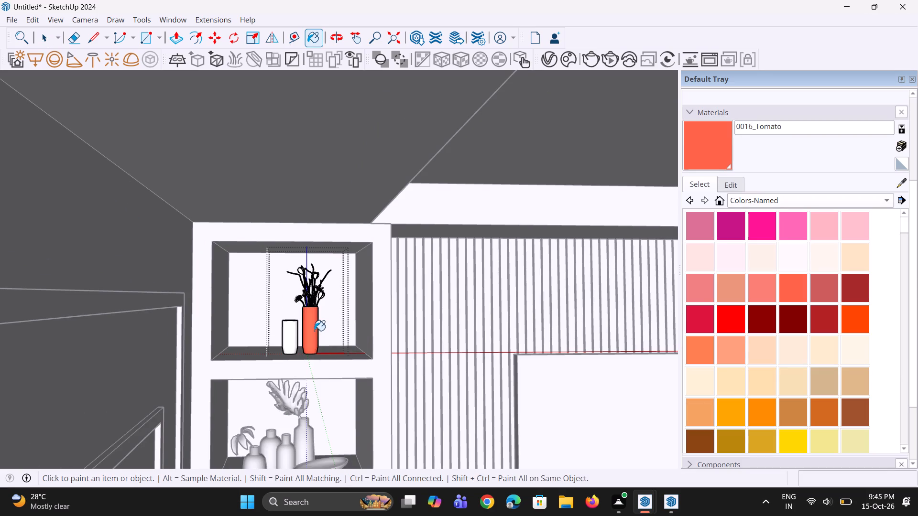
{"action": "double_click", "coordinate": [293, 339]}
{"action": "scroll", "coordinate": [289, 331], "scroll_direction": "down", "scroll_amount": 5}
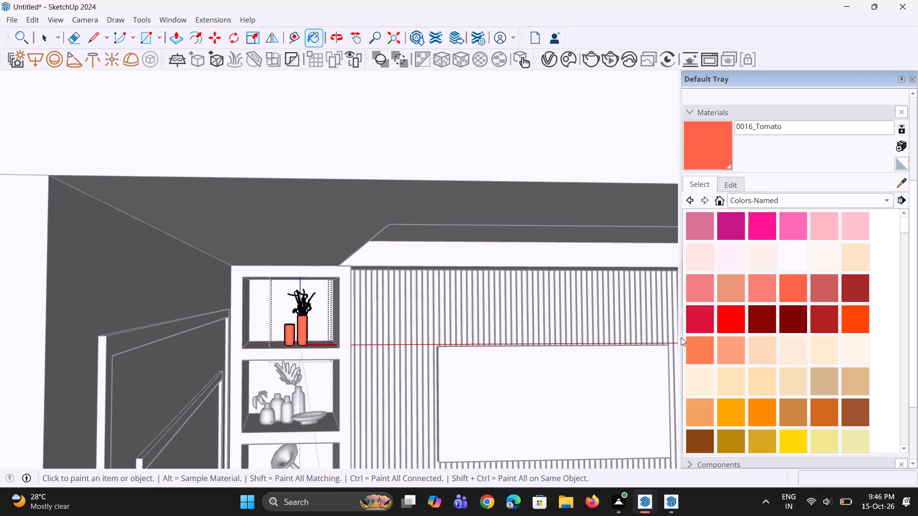
Paint both vases in the top compartment LightSalmon and close the component.
{"action": "left_click", "coordinate": [729, 350]}
{"action": "scroll", "coordinate": [294, 336], "scroll_direction": "up", "scroll_amount": 2}
{"action": "left_click", "coordinate": [305, 331]}
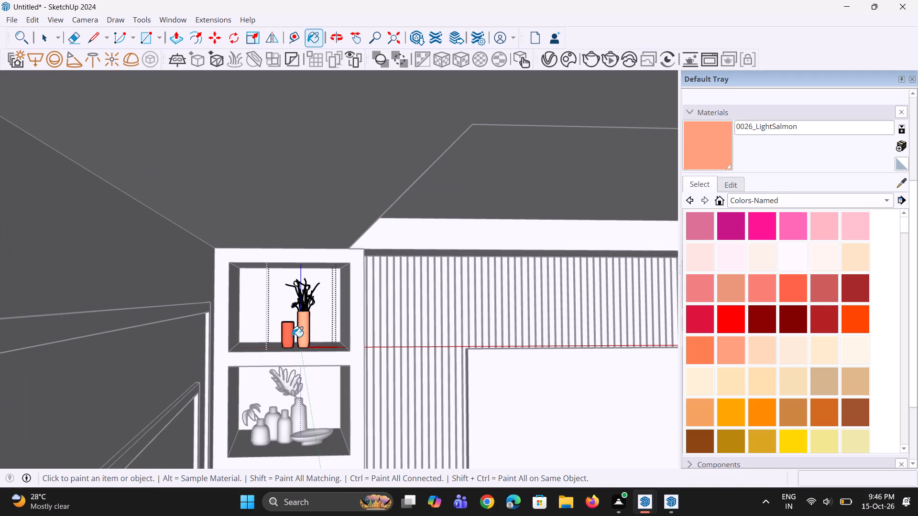
{"action": "left_click", "coordinate": [289, 338]}
{"action": "scroll", "coordinate": [298, 355], "scroll_direction": "down", "scroll_amount": 11}
{"action": "key", "text": "space"}
{"action": "key", "text": "space"}
{"action": "left_click", "coordinate": [167, 369]}
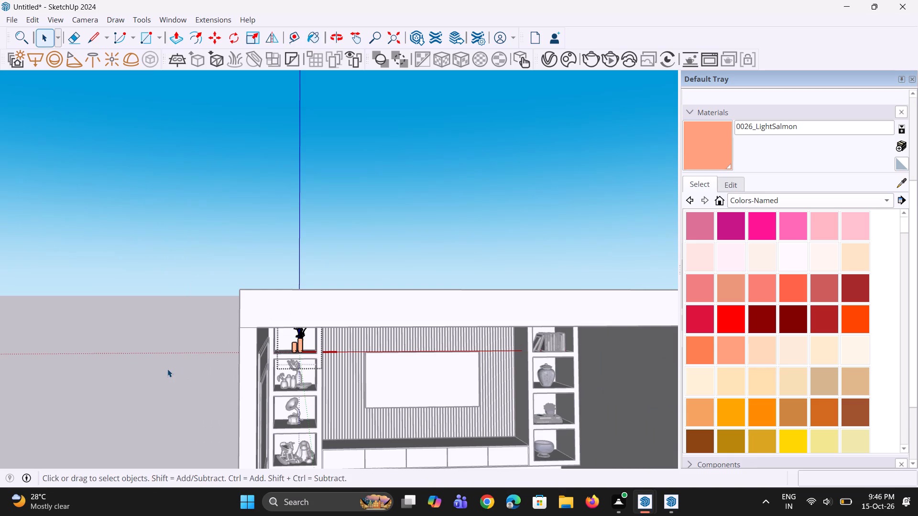
{"action": "left_click", "coordinate": [167, 365]}
Open the gramophone component in the third compartment, paint it 0135_DarkGray, and close the component.
{"action": "scroll", "coordinate": [284, 387], "scroll_direction": "up", "scroll_amount": 7}
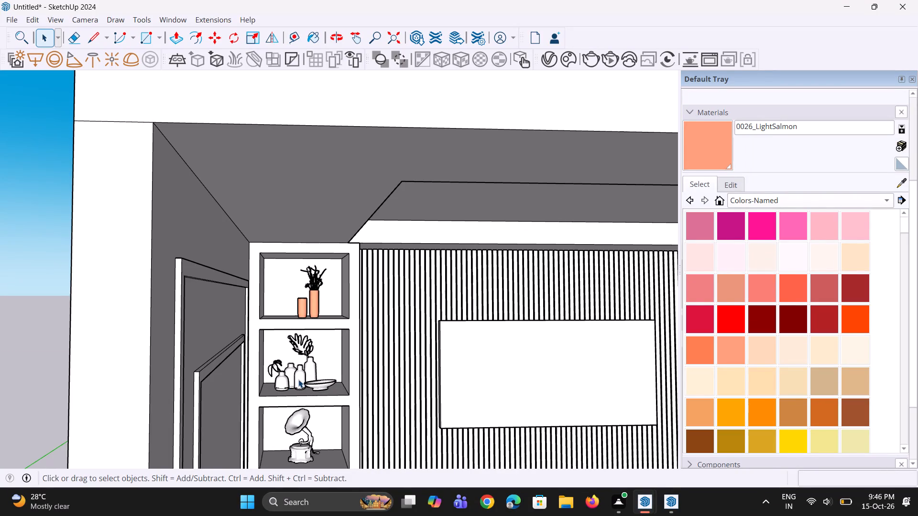
{"action": "scroll", "coordinate": [298, 379], "scroll_direction": "down", "scroll_amount": 3}
{"action": "scroll", "coordinate": [297, 399], "scroll_direction": "up", "scroll_amount": 2}
{"action": "scroll", "coordinate": [295, 383], "scroll_direction": "down", "scroll_amount": 3}
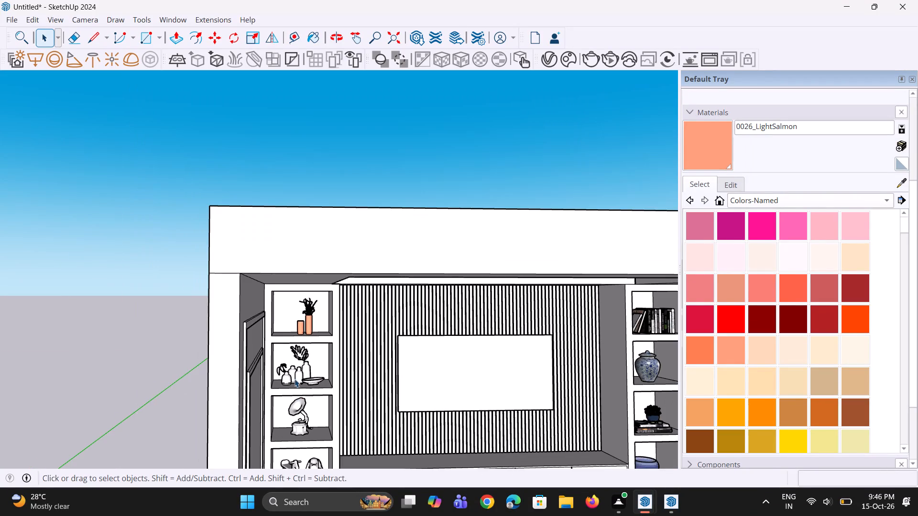
{"action": "scroll", "coordinate": [294, 378], "scroll_direction": "down", "scroll_amount": 2}
{"action": "scroll", "coordinate": [303, 419], "scroll_direction": "up", "scroll_amount": 4}
{"action": "left_click", "coordinate": [303, 419]}
{"action": "right_click", "coordinate": [303, 419]}
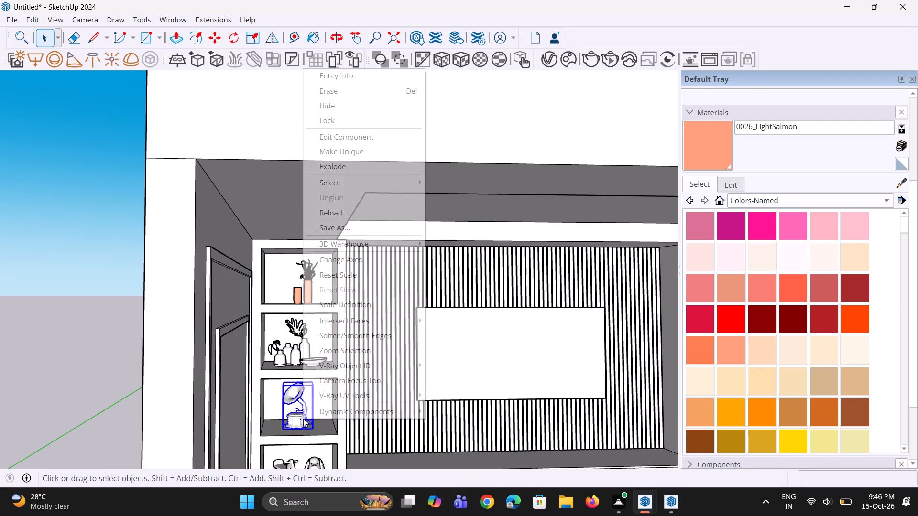
{"action": "left_click", "coordinate": [361, 137]}
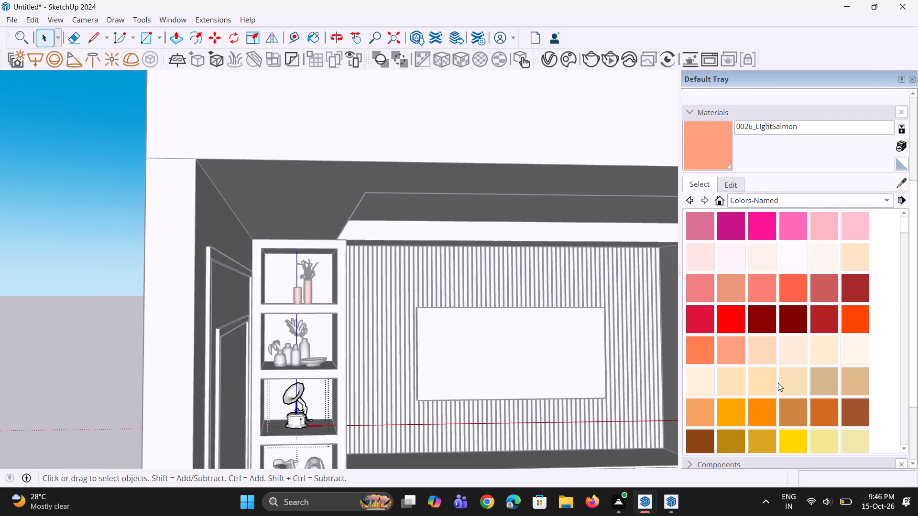
{"action": "scroll", "coordinate": [778, 383], "scroll_direction": "down", "scroll_amount": 19}
{"action": "scroll", "coordinate": [763, 394], "scroll_direction": "down", "scroll_amount": 2}
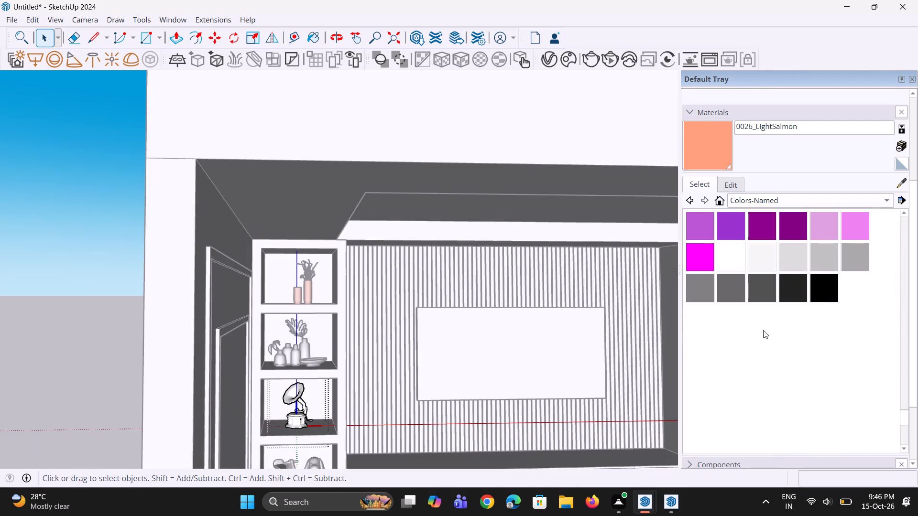
{"action": "left_click", "coordinate": [754, 294]}
{"action": "scroll", "coordinate": [419, 391], "scroll_direction": "up", "scroll_amount": 4}
{"action": "double_click", "coordinate": [289, 422]}
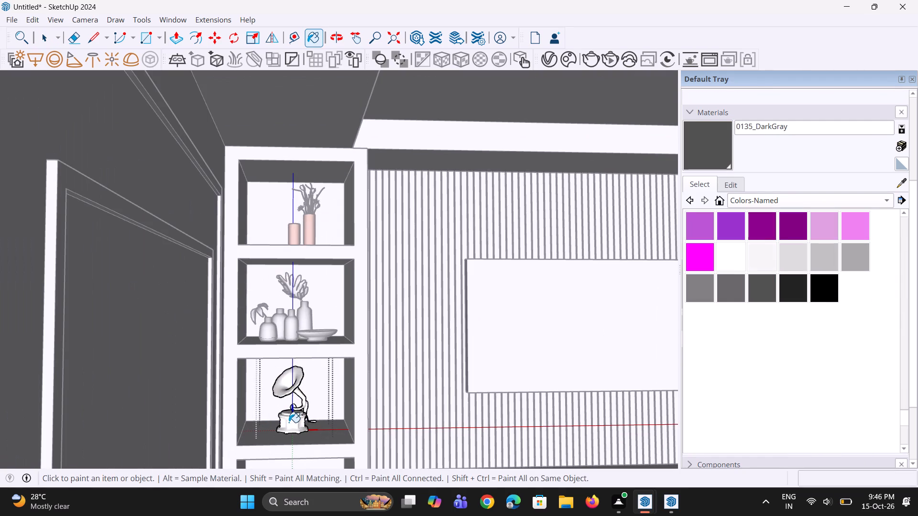
{"action": "scroll", "coordinate": [297, 416], "scroll_direction": "down", "scroll_amount": 5}
{"action": "key", "text": "space"}
{"action": "key", "text": "space"}
{"action": "left_click", "coordinate": [122, 386]}
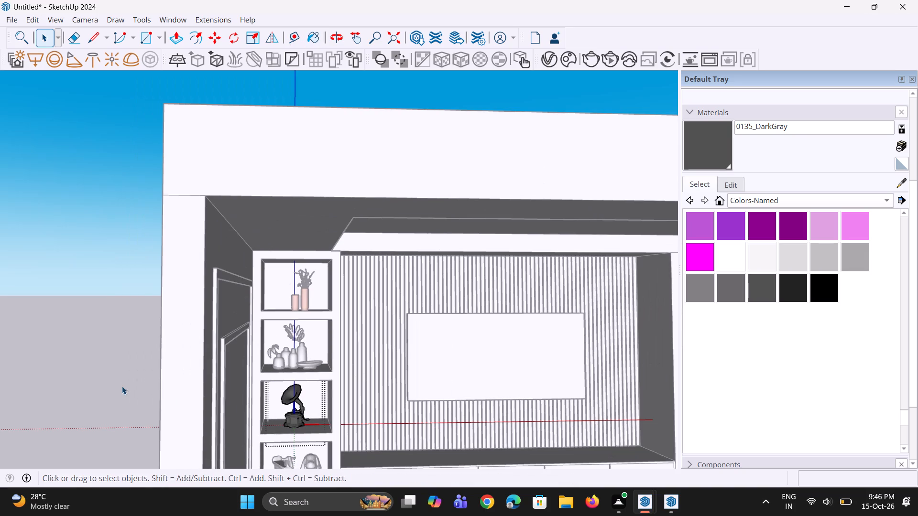
Open the vase-and-bowl set component in the second compartment for editing.
{"action": "scroll", "coordinate": [167, 365], "scroll_direction": "down", "scroll_amount": 5}
{"action": "scroll", "coordinate": [244, 371], "scroll_direction": "up", "scroll_amount": 7}
{"action": "left_click", "coordinate": [287, 358]}
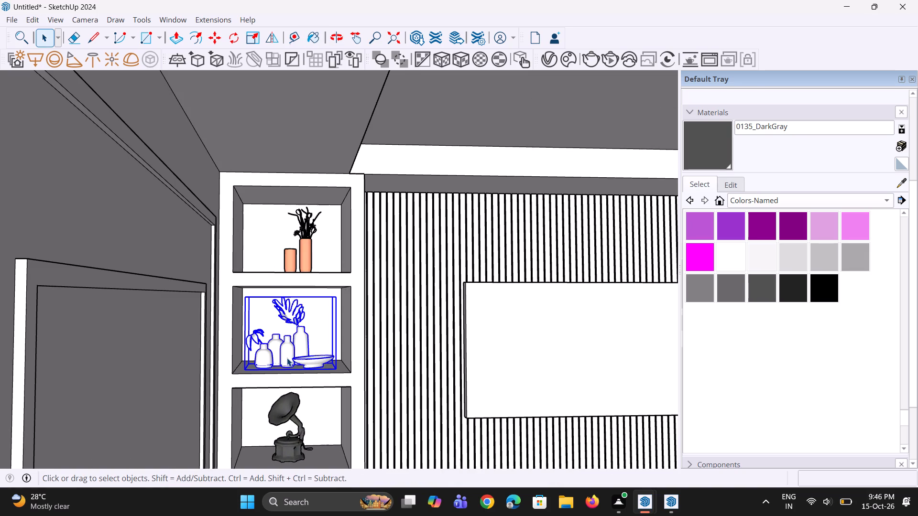
{"action": "right_click", "coordinate": [287, 358]}
{"action": "left_click", "coordinate": [332, 71]}
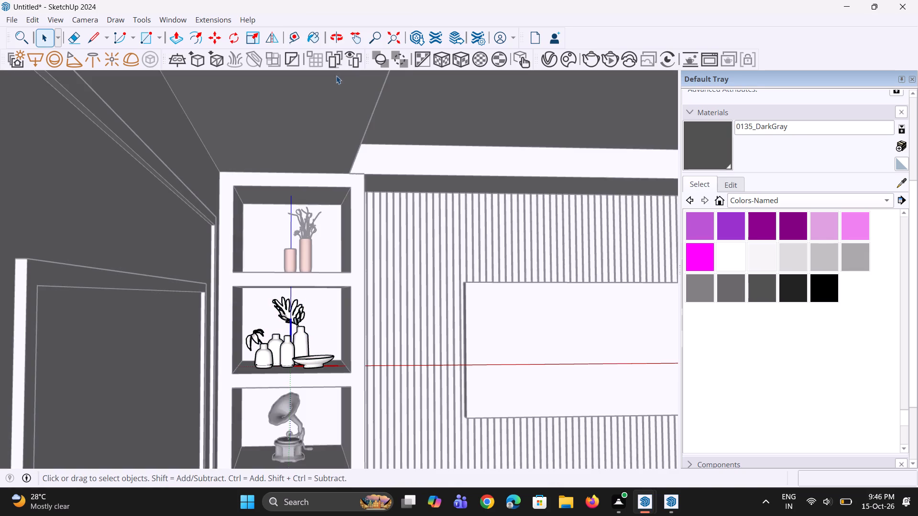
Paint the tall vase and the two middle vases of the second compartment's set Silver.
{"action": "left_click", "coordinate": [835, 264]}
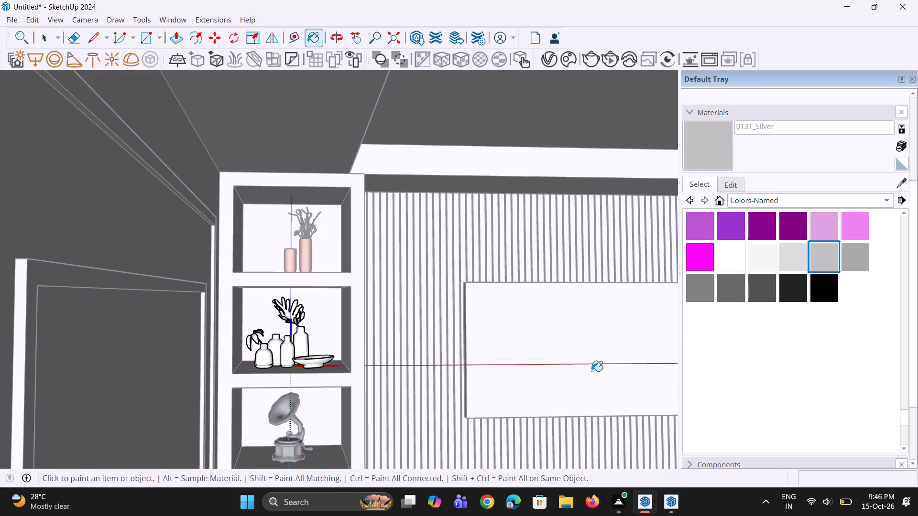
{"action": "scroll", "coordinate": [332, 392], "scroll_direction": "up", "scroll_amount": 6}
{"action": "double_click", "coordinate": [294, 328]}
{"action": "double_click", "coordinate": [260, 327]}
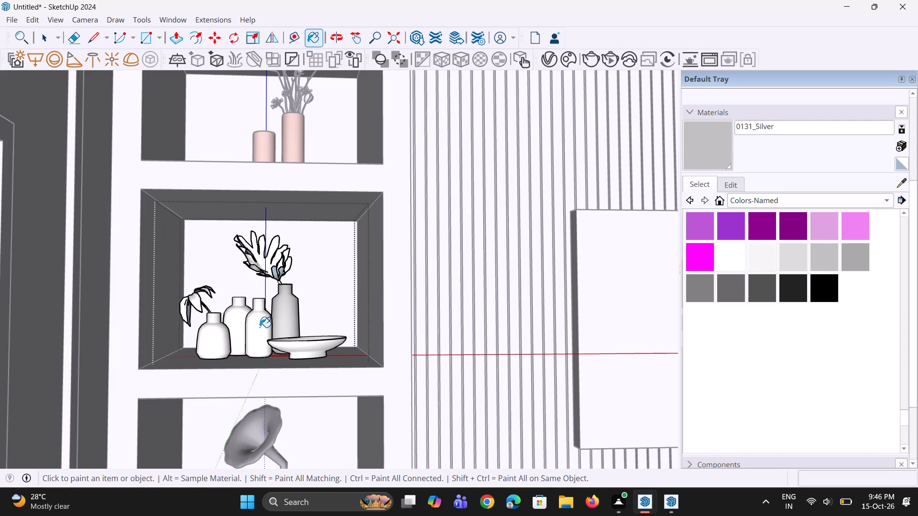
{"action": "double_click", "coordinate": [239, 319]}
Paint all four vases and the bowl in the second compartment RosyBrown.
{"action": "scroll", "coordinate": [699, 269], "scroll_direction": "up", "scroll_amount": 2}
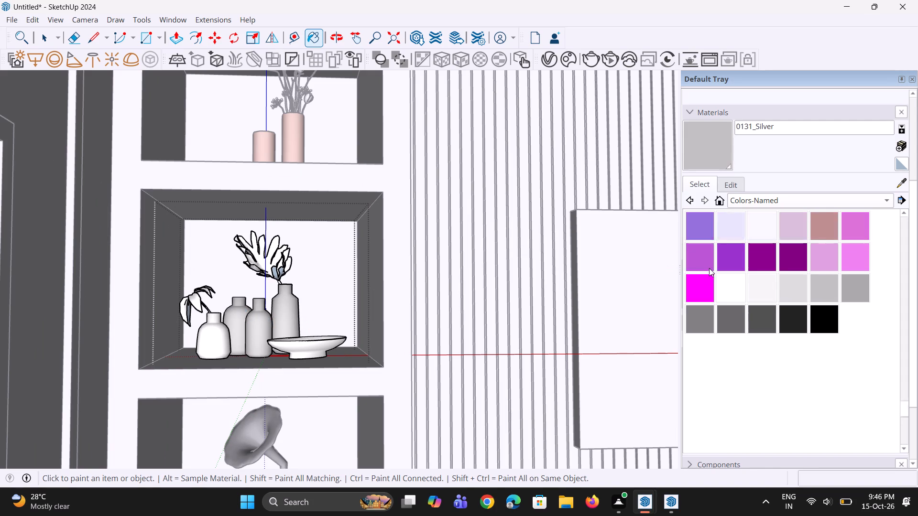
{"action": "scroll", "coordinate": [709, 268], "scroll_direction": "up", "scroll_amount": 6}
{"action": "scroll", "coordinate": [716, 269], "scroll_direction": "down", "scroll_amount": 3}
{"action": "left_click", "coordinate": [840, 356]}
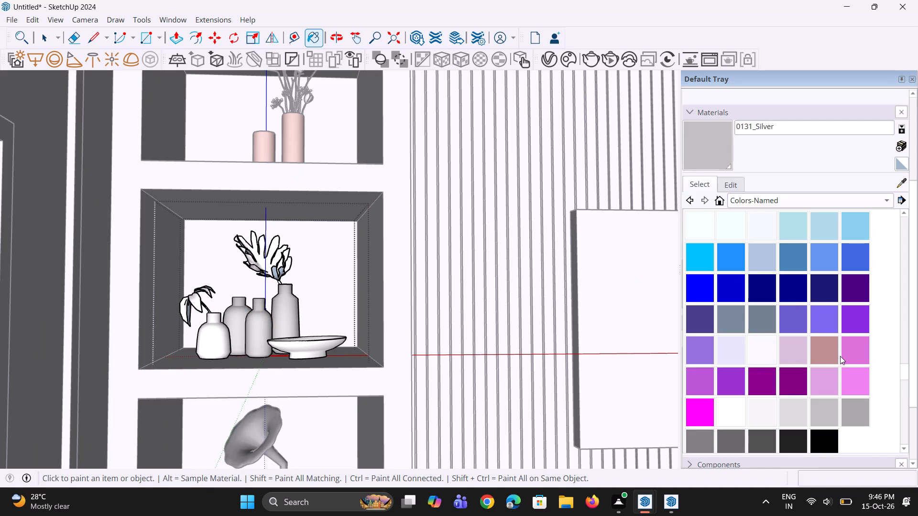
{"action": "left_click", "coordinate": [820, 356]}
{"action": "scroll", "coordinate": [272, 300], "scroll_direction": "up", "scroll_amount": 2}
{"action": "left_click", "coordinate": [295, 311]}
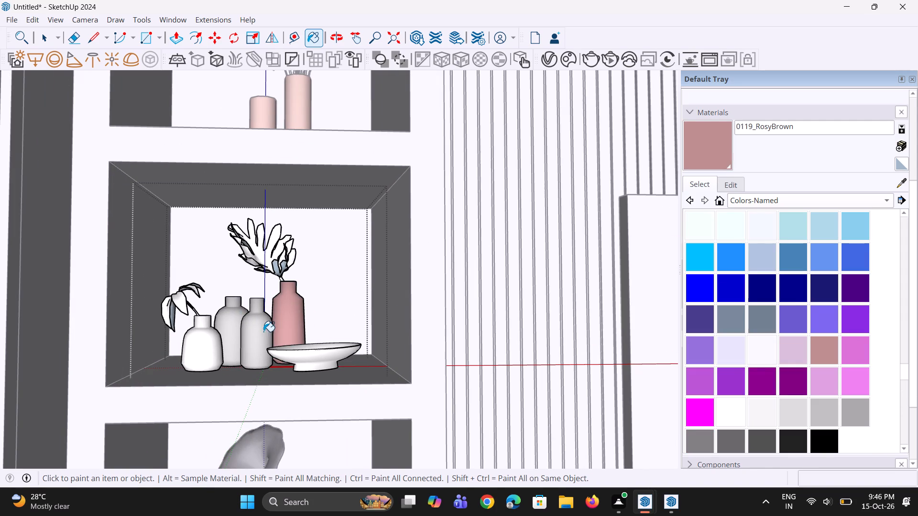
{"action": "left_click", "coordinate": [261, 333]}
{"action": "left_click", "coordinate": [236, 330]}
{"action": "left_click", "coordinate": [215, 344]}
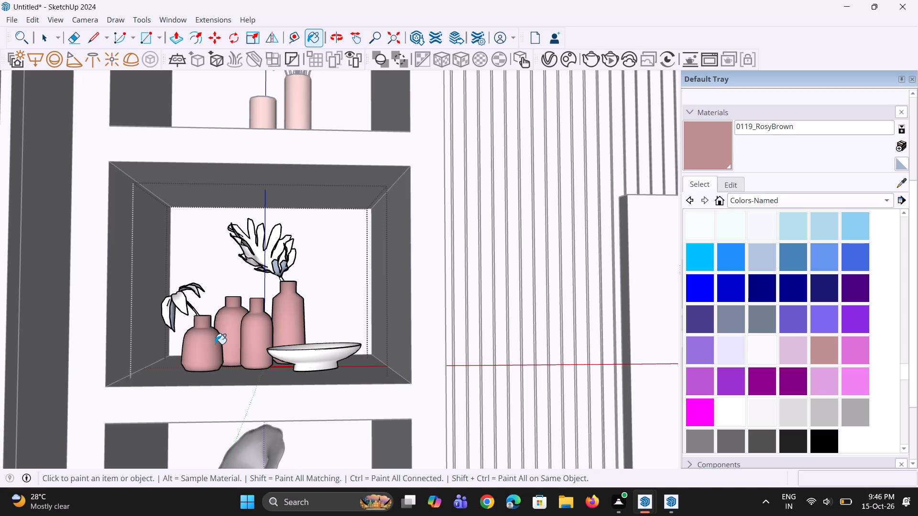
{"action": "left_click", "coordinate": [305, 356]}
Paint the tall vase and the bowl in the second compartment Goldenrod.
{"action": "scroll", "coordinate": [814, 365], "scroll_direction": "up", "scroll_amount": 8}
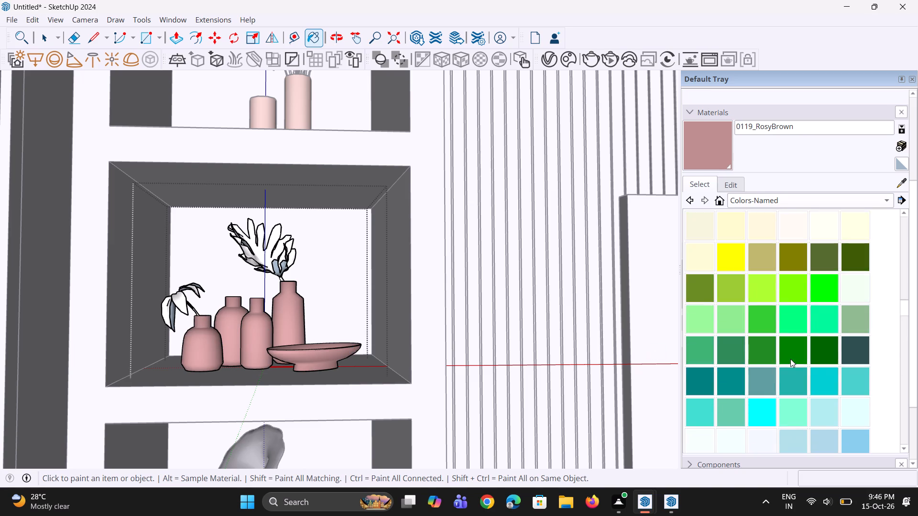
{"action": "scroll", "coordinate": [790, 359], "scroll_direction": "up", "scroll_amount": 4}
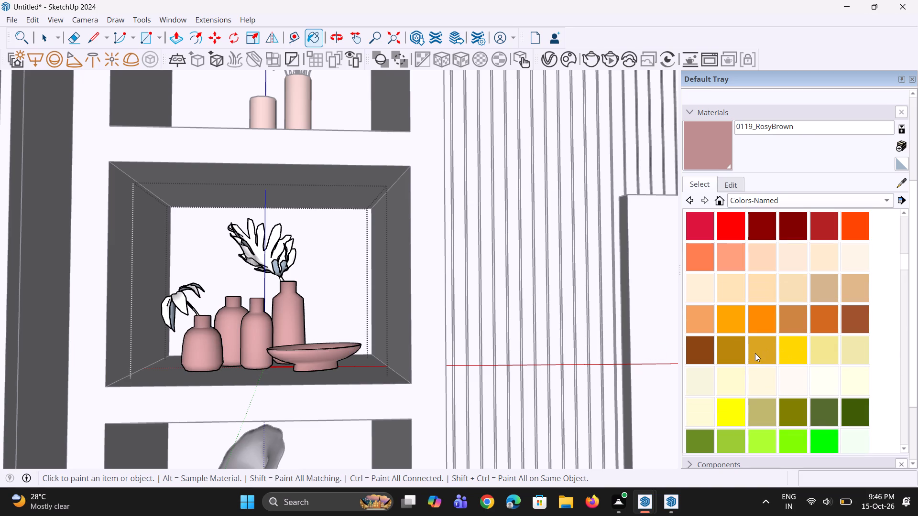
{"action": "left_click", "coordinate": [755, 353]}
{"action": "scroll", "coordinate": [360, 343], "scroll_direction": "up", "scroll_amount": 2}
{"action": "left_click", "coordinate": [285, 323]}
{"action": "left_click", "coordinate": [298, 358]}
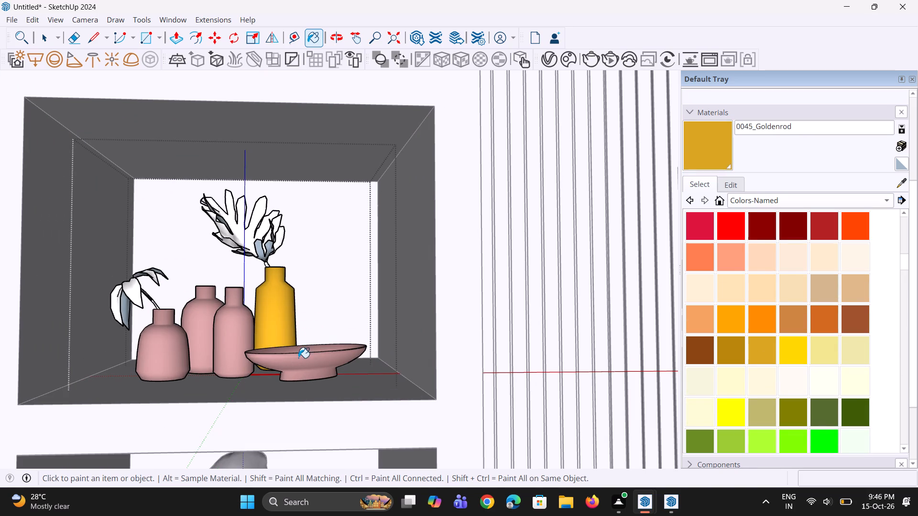
Paint the bowl and all four vases in the second compartment BurlyWood.
{"action": "left_click", "coordinate": [849, 293]}
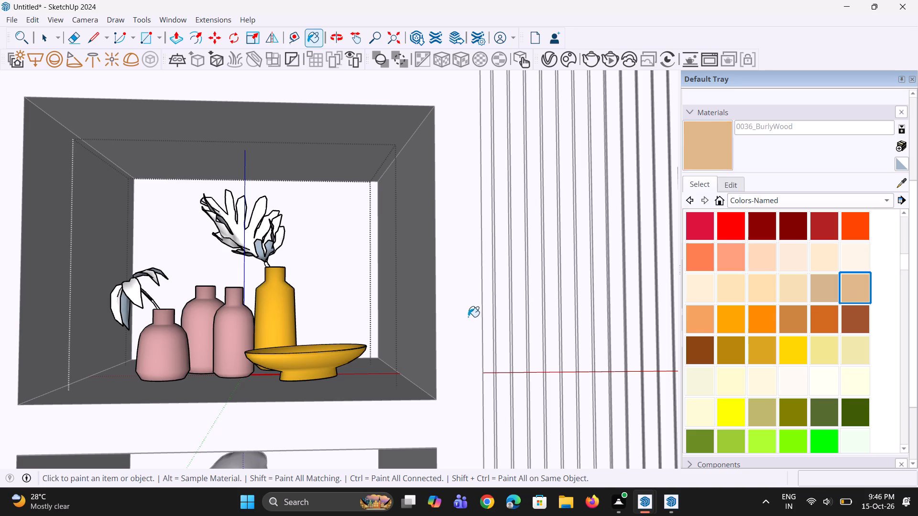
{"action": "left_click", "coordinate": [269, 323]}
{"action": "left_click", "coordinate": [289, 358]}
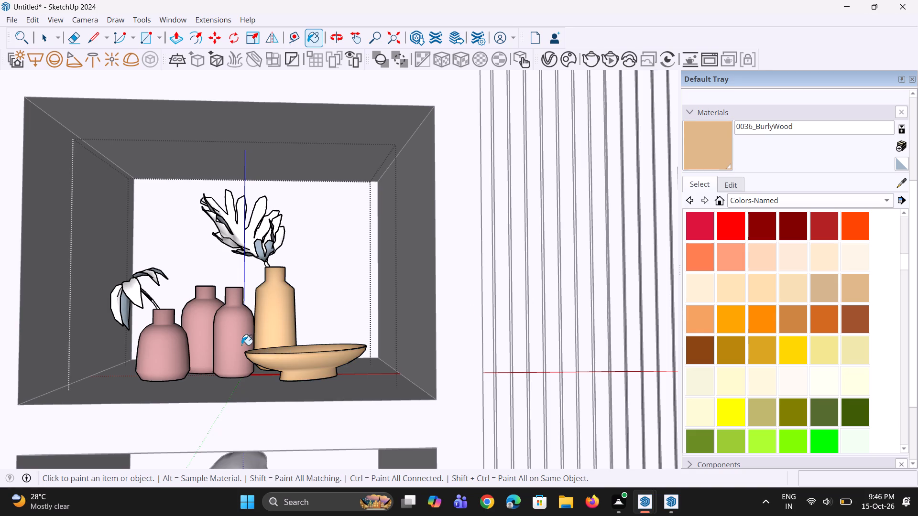
{"action": "left_click", "coordinate": [236, 343]}
{"action": "left_click", "coordinate": [199, 315]}
{"action": "left_click", "coordinate": [179, 351]}
Paint the leaves in the tall vase and in the small vase BurlyWood as well, and close the component.
{"action": "scroll", "coordinate": [191, 340], "scroll_direction": "down", "scroll_amount": 4}
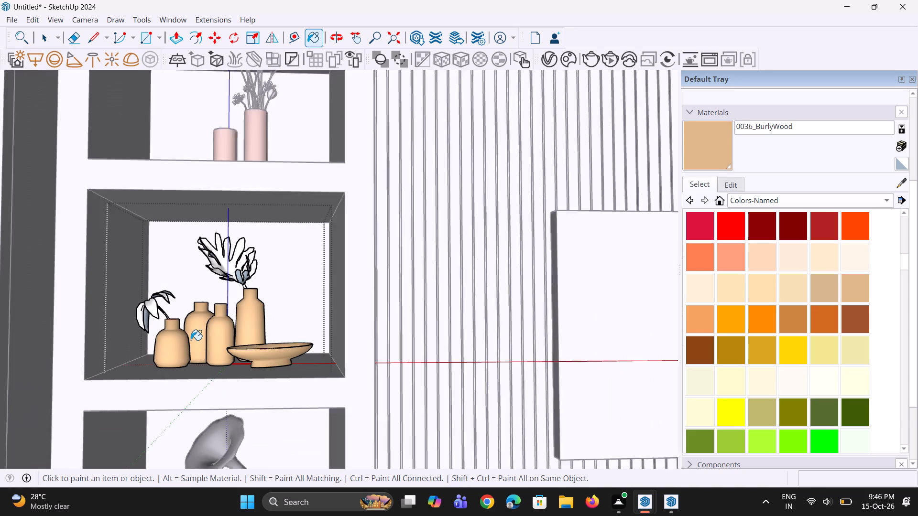
{"action": "scroll", "coordinate": [191, 340], "scroll_direction": "down", "scroll_amount": 1}
{"action": "left_click", "coordinate": [234, 267]}
{"action": "double_click", "coordinate": [233, 274]}
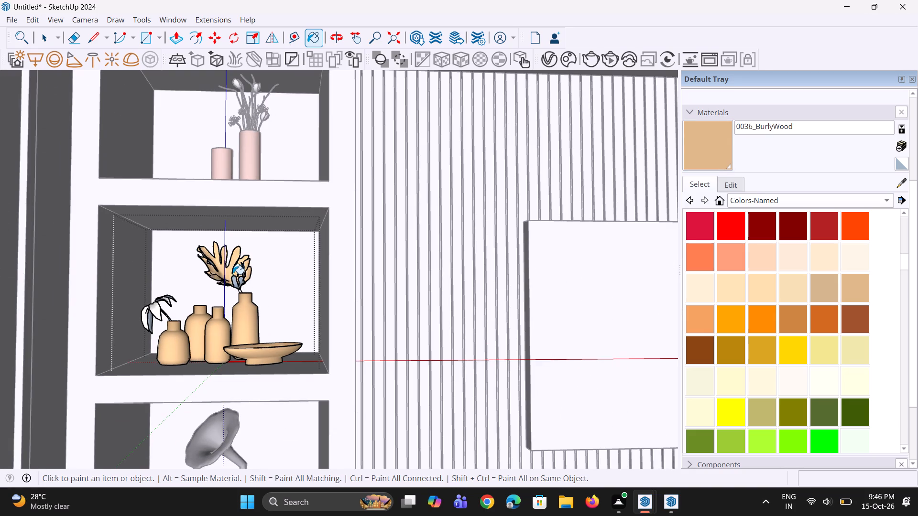
{"action": "double_click", "coordinate": [156, 312]}
{"action": "scroll", "coordinate": [199, 349], "scroll_direction": "down", "scroll_amount": 2}
{"action": "scroll", "coordinate": [158, 334], "scroll_direction": "up", "scroll_amount": 3}
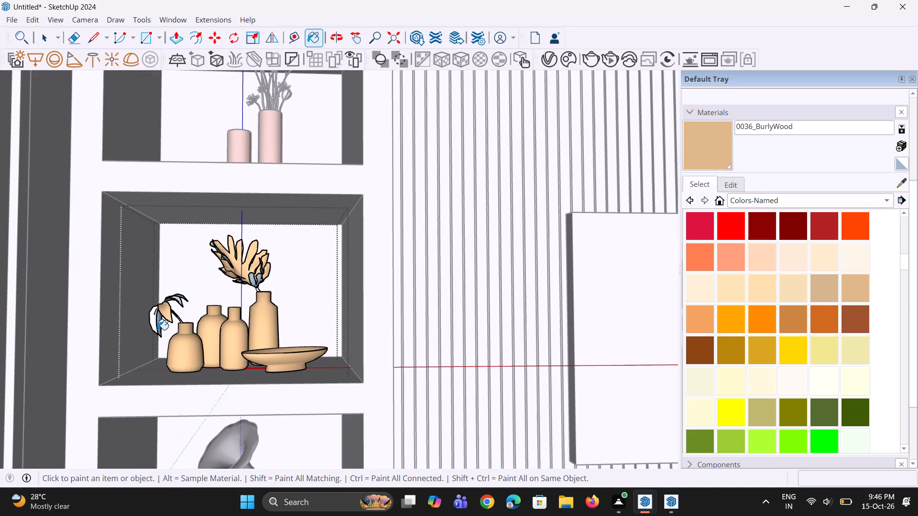
{"action": "double_click", "coordinate": [155, 318]}
{"action": "scroll", "coordinate": [191, 311], "scroll_direction": "down", "scroll_amount": 10}
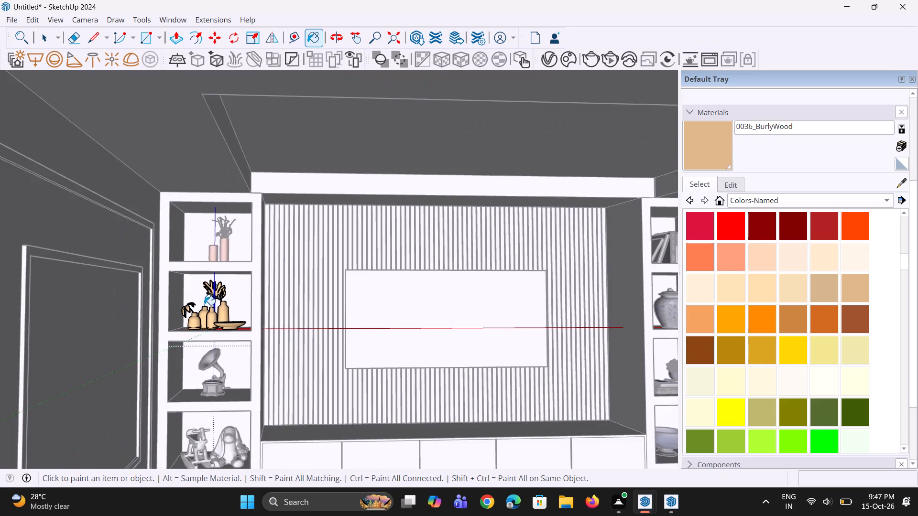
{"action": "key", "text": "space"}
{"action": "key", "text": "space"}
{"action": "scroll", "coordinate": [229, 309], "scroll_direction": "down", "scroll_amount": 10}
{"action": "double_click", "coordinate": [117, 322]}
Open the rocking-horse component in the bottom compartment, paint it DarkKhaki, and close the component.
{"action": "scroll", "coordinate": [241, 365], "scroll_direction": "up", "scroll_amount": 3}
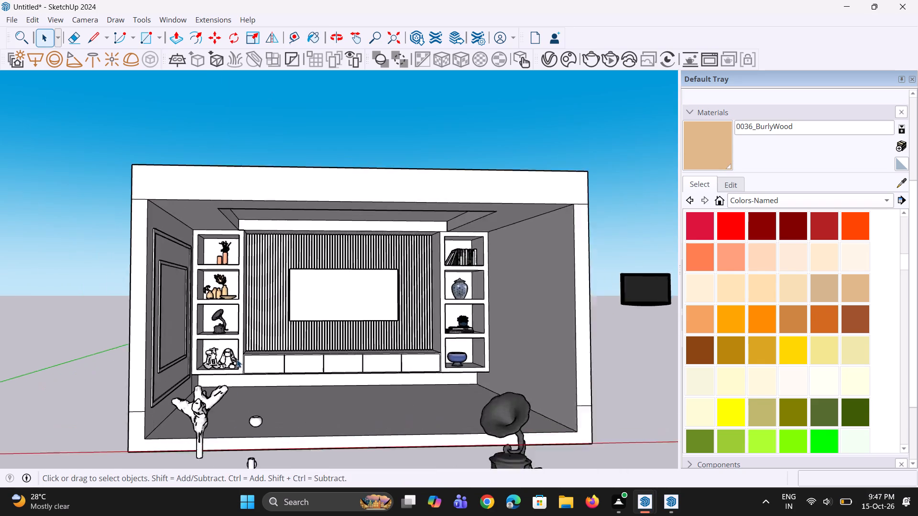
{"action": "scroll", "coordinate": [237, 359], "scroll_direction": "up", "scroll_amount": 9}
{"action": "left_click", "coordinate": [210, 355]}
{"action": "right_click", "coordinate": [210, 355]}
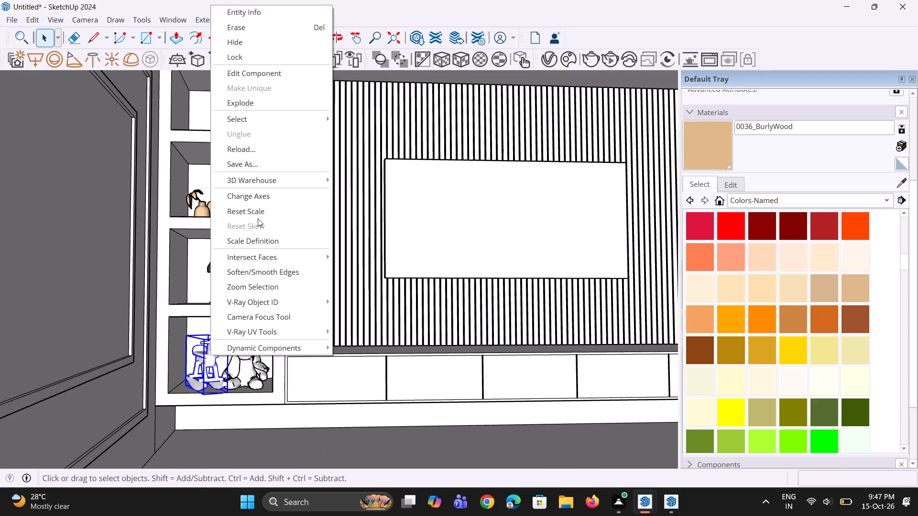
{"action": "left_click", "coordinate": [270, 73]}
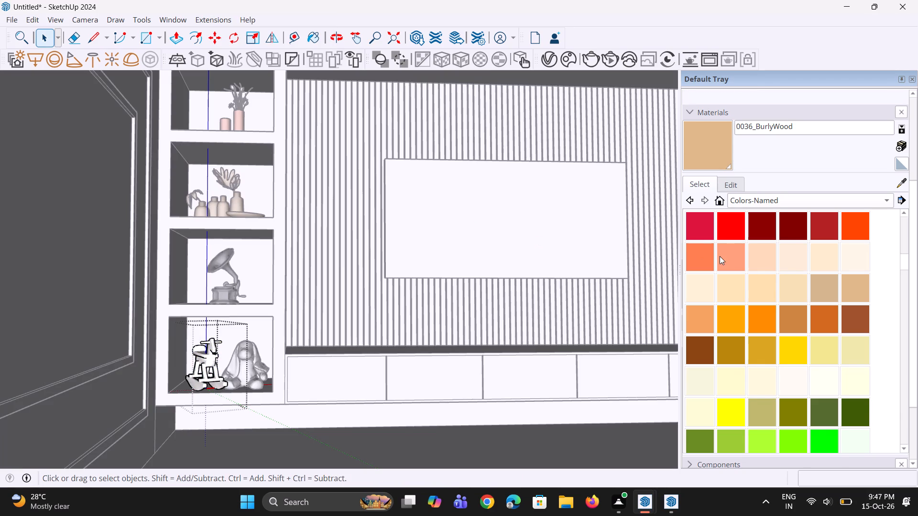
{"action": "left_click", "coordinate": [758, 408]}
{"action": "scroll", "coordinate": [241, 372], "scroll_direction": "up", "scroll_amount": 2}
{"action": "double_click", "coordinate": [203, 354]}
{"action": "scroll", "coordinate": [207, 353], "scroll_direction": "down", "scroll_amount": 11}
{"action": "key", "text": "space"}
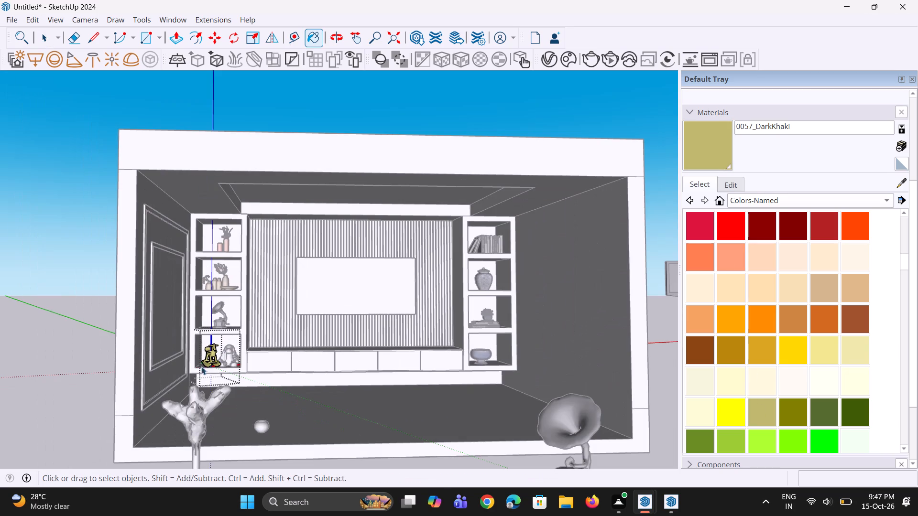
{"action": "key", "text": "space"}
{"action": "double_click", "coordinate": [76, 371]}
Open the floppy-eared plush toy component in the bottom compartment, paint its body, ears and arm DarkKhaki, and close the component.
{"action": "scroll", "coordinate": [210, 370], "scroll_direction": "up", "scroll_amount": 3}
{"action": "left_click", "coordinate": [236, 349]}
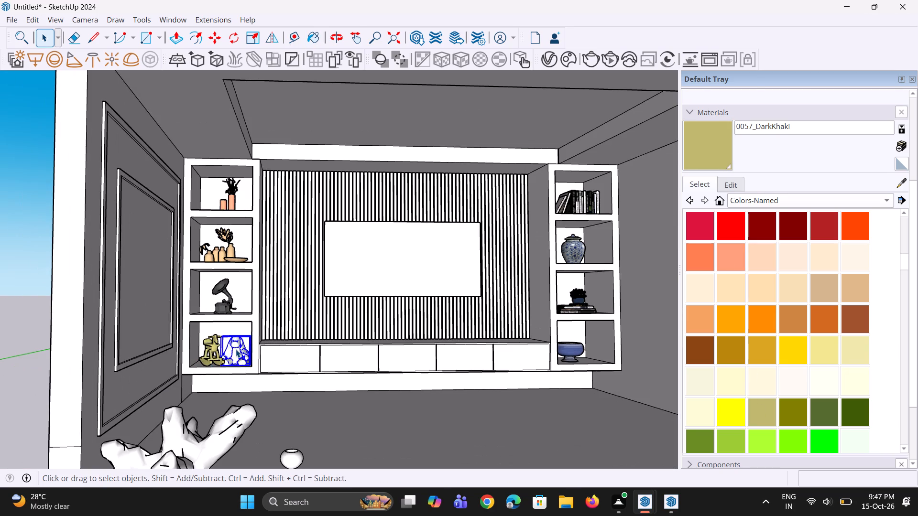
{"action": "right_click", "coordinate": [236, 349]}
{"action": "left_click", "coordinate": [296, 70]}
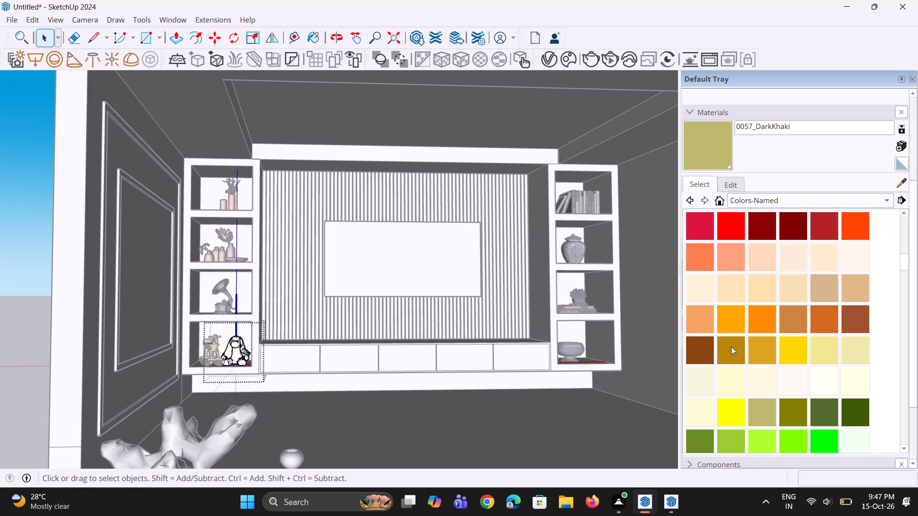
{"action": "left_click", "coordinate": [699, 162]}
{"action": "scroll", "coordinate": [137, 396], "scroll_direction": "up", "scroll_amount": 4}
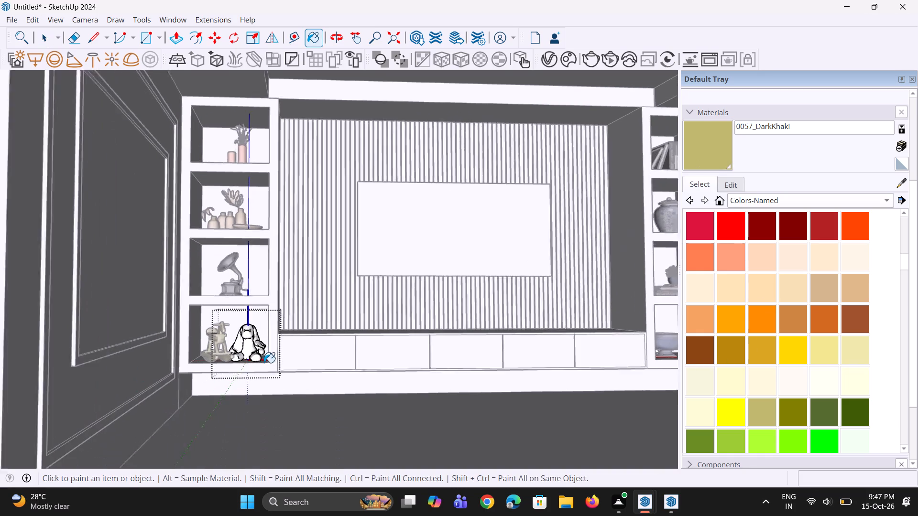
{"action": "scroll", "coordinate": [264, 363], "scroll_direction": "up", "scroll_amount": 1}
{"action": "double_click", "coordinate": [251, 343]}
{"action": "scroll", "coordinate": [231, 341], "scroll_direction": "up", "scroll_amount": 3}
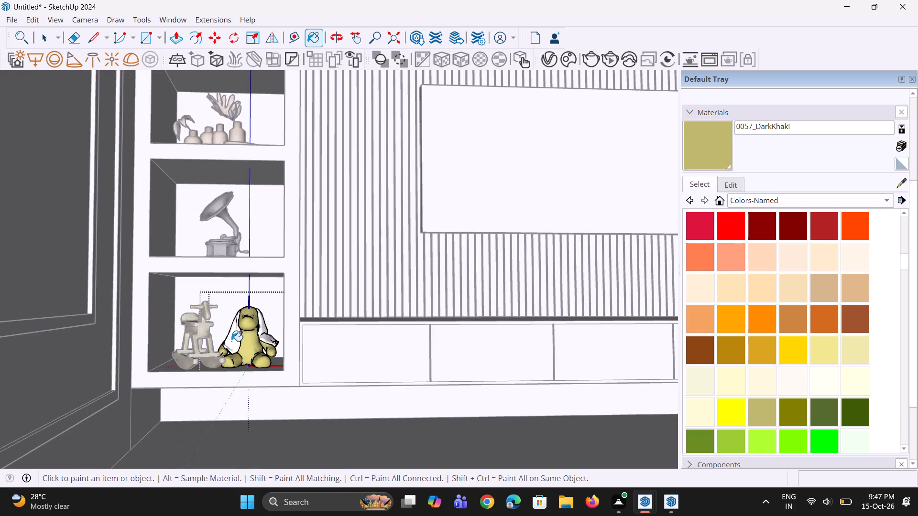
{"action": "double_click", "coordinate": [231, 341]}
{"action": "left_click", "coordinate": [264, 338]}
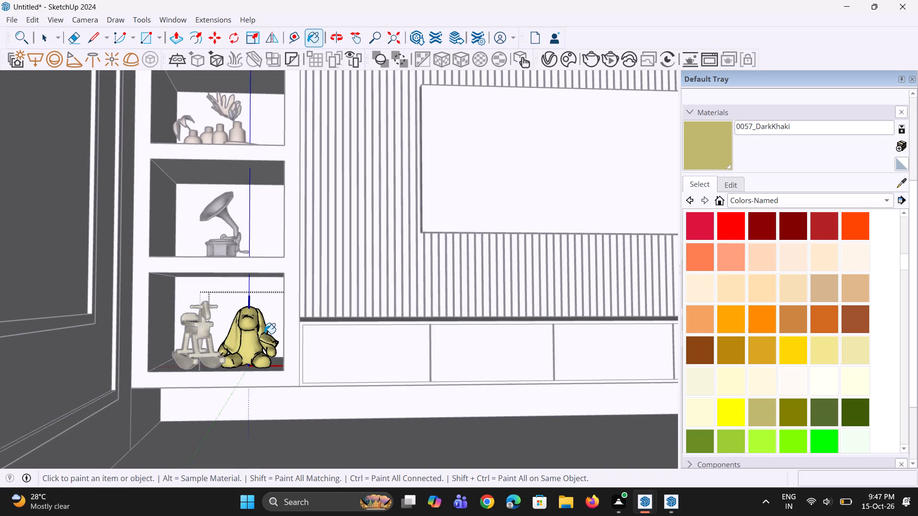
{"action": "scroll", "coordinate": [264, 333], "scroll_direction": "down", "scroll_amount": 5}
{"action": "scroll", "coordinate": [264, 333], "scroll_direction": "up", "scroll_amount": 1}
{"action": "scroll", "coordinate": [237, 353], "scroll_direction": "down", "scroll_amount": 10}
{"action": "key", "text": "space"}
{"action": "key", "text": "space"}
{"action": "double_click", "coordinate": [87, 372]}
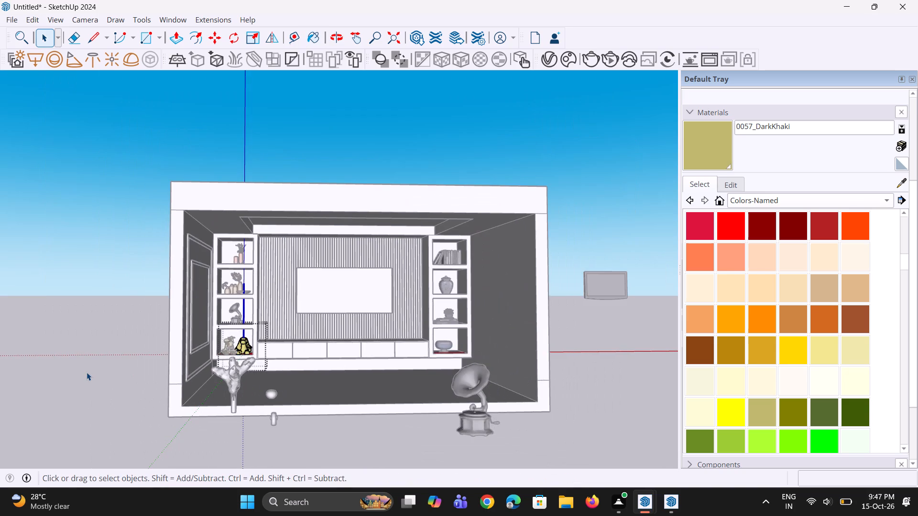
Review the painted decor in the shelf compartments and the loose components around the room.
{"action": "scroll", "coordinate": [236, 357], "scroll_direction": "up", "scroll_amount": 3}
{"action": "scroll", "coordinate": [237, 295], "scroll_direction": "up", "scroll_amount": 2}
{"action": "scroll", "coordinate": [227, 391], "scroll_direction": "down", "scroll_amount": 2}
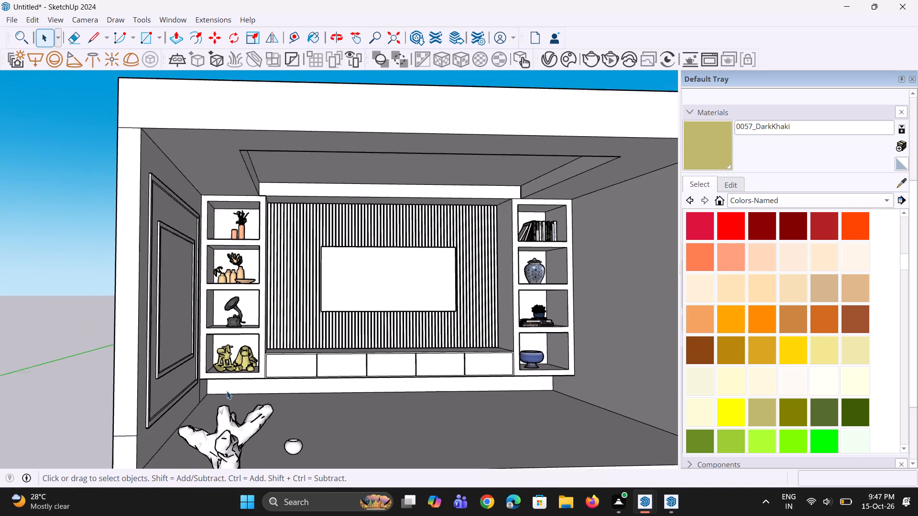
{"action": "scroll", "coordinate": [227, 391], "scroll_direction": "down", "scroll_amount": 2}
{"action": "scroll", "coordinate": [287, 375], "scroll_direction": "down", "scroll_amount": 3}
{"action": "scroll", "coordinate": [297, 372], "scroll_direction": "up", "scroll_amount": 3}
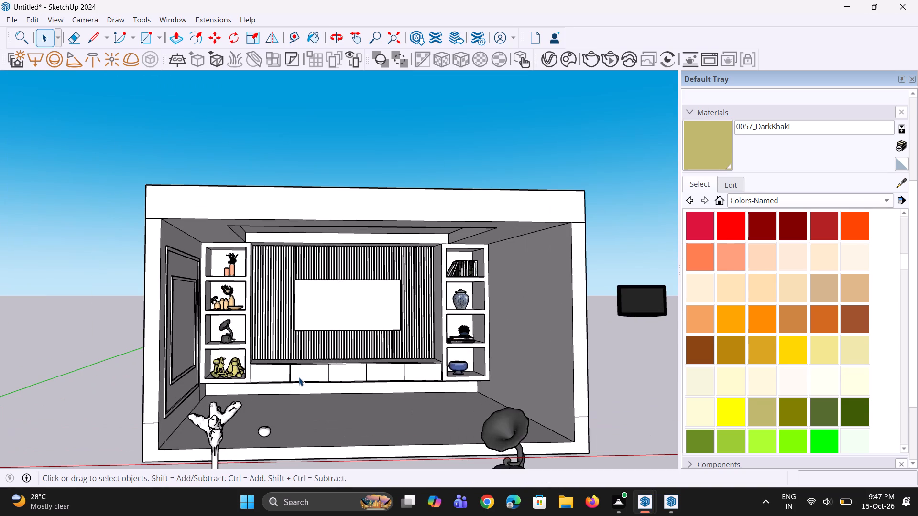
{"action": "scroll", "coordinate": [294, 386], "scroll_direction": "down", "scroll_amount": 3}
{"action": "scroll", "coordinate": [256, 388], "scroll_direction": "up", "scroll_amount": 3}
{"action": "scroll", "coordinate": [256, 390], "scroll_direction": "down", "scroll_amount": 3}
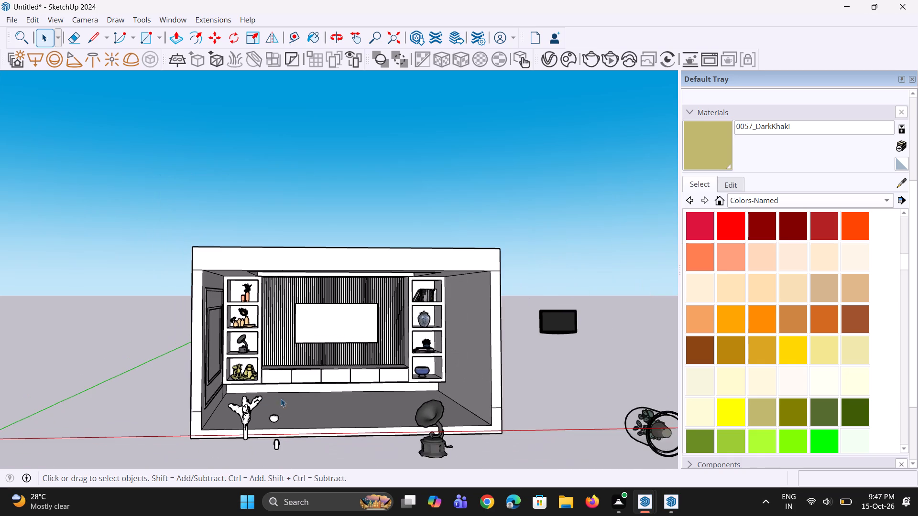
{"action": "scroll", "coordinate": [547, 375], "scroll_direction": "down", "scroll_amount": 4}
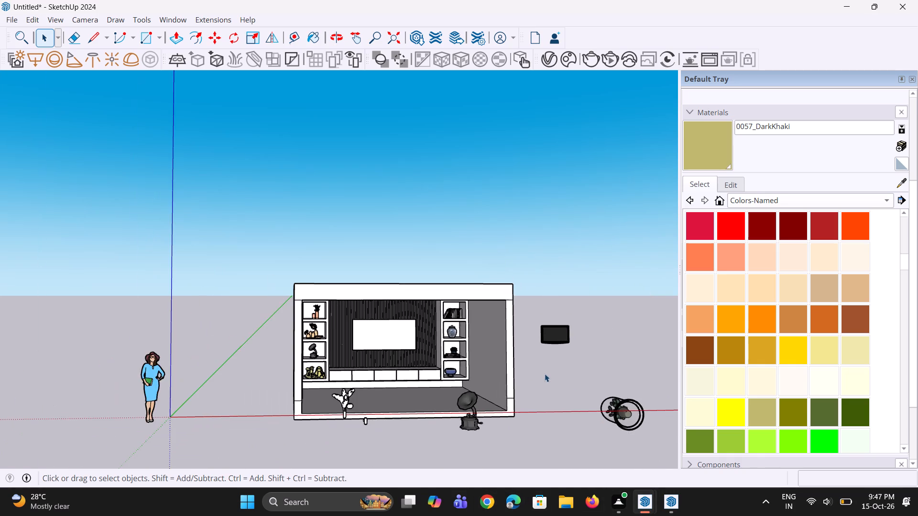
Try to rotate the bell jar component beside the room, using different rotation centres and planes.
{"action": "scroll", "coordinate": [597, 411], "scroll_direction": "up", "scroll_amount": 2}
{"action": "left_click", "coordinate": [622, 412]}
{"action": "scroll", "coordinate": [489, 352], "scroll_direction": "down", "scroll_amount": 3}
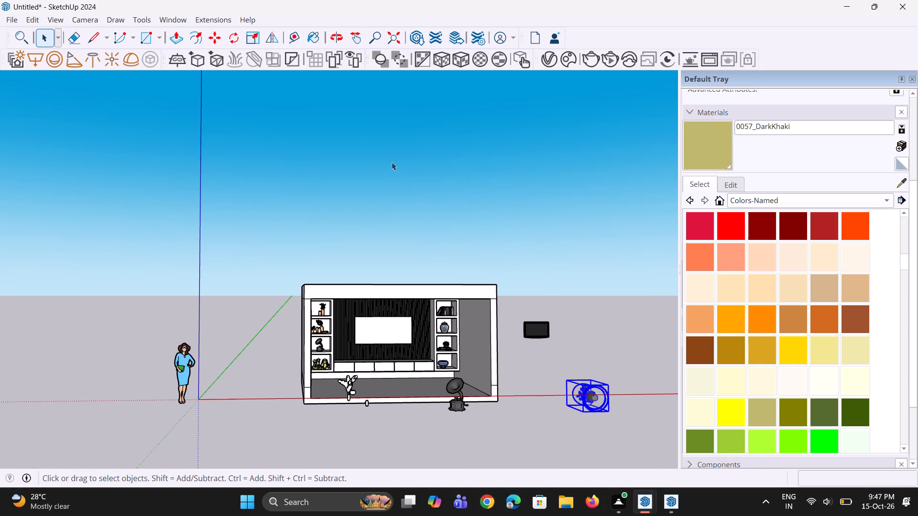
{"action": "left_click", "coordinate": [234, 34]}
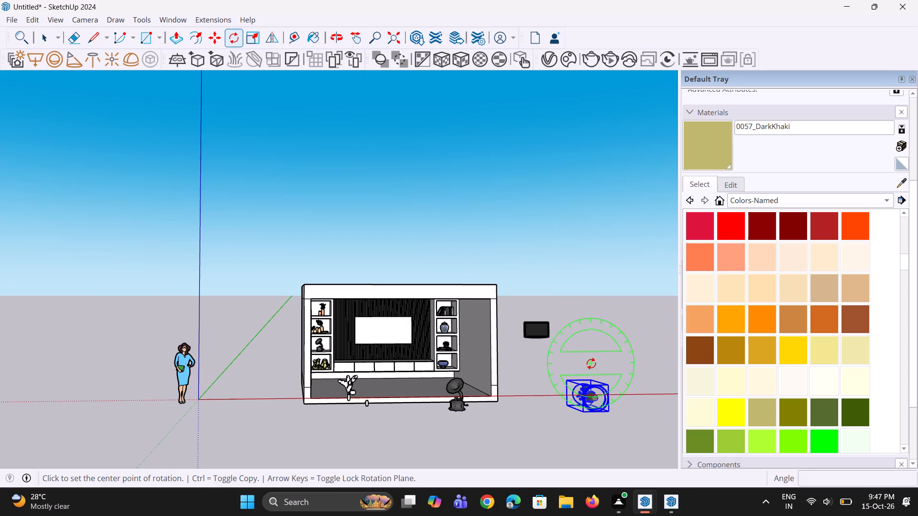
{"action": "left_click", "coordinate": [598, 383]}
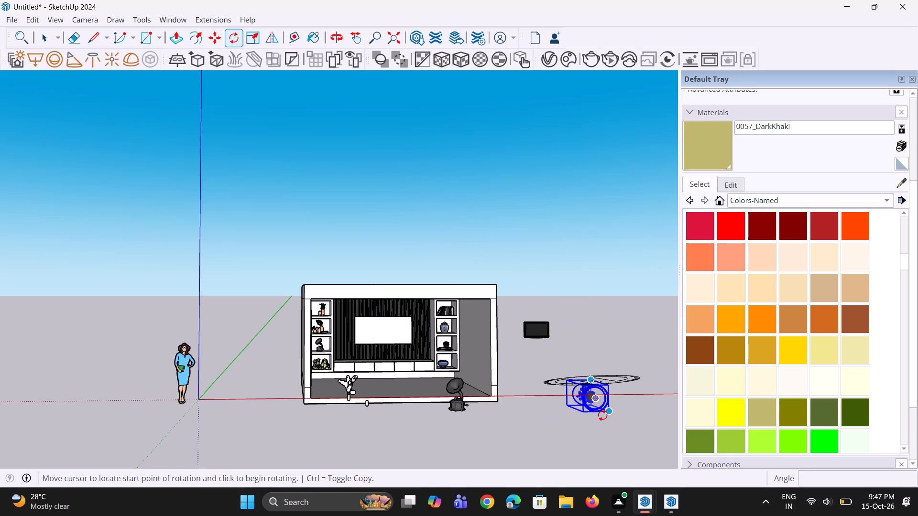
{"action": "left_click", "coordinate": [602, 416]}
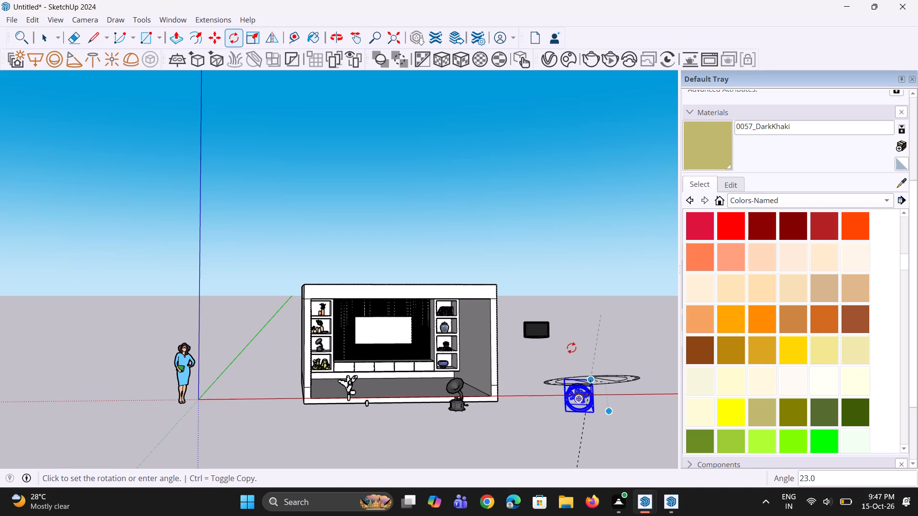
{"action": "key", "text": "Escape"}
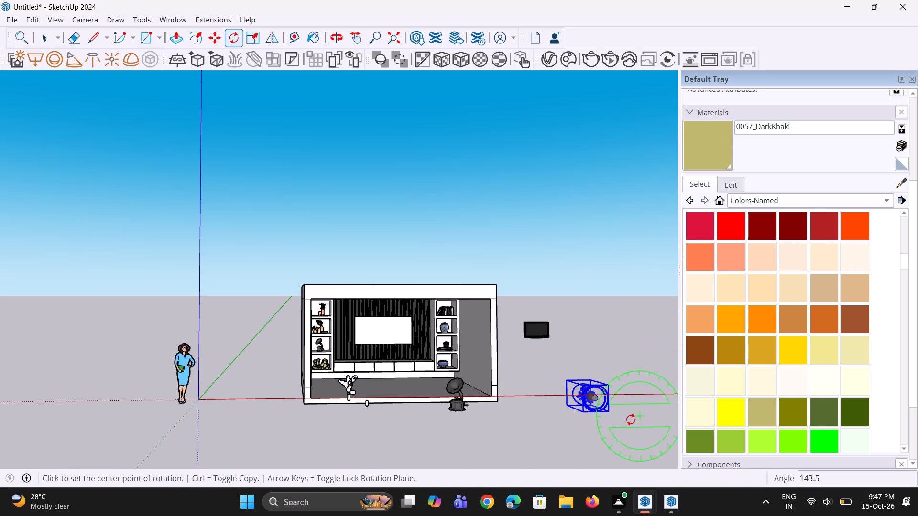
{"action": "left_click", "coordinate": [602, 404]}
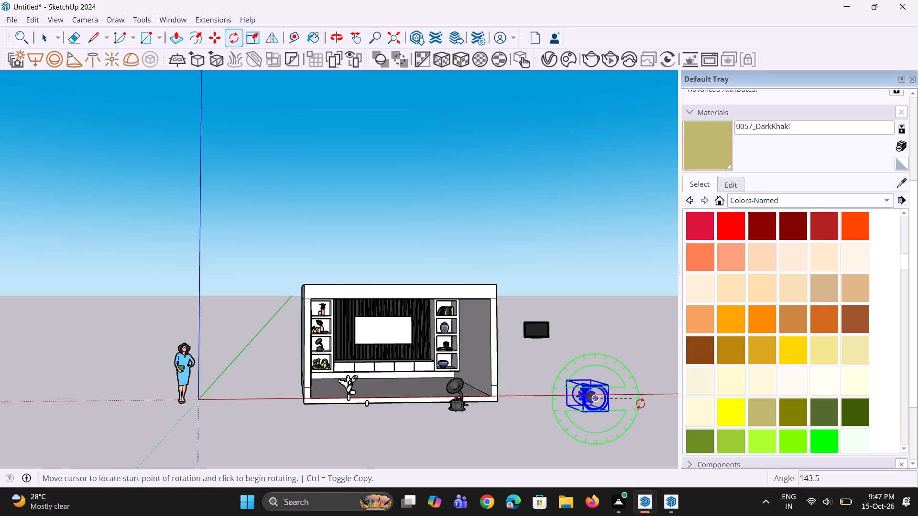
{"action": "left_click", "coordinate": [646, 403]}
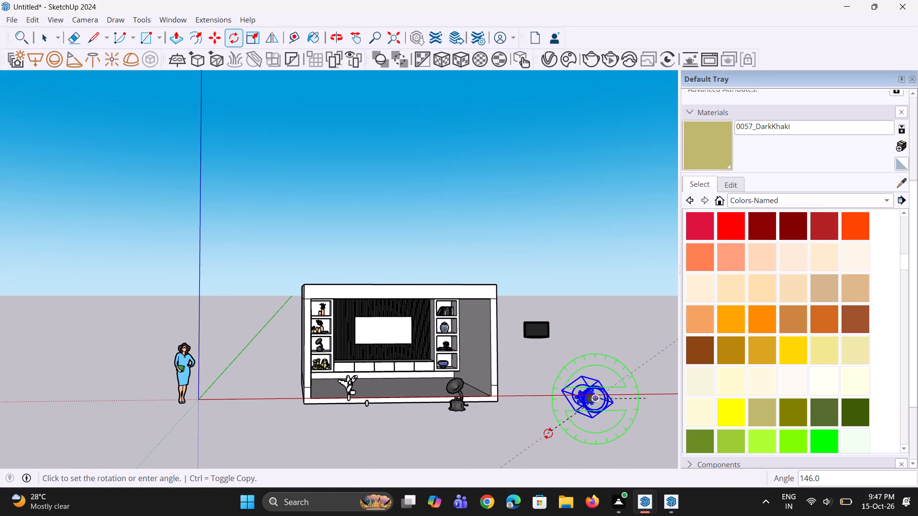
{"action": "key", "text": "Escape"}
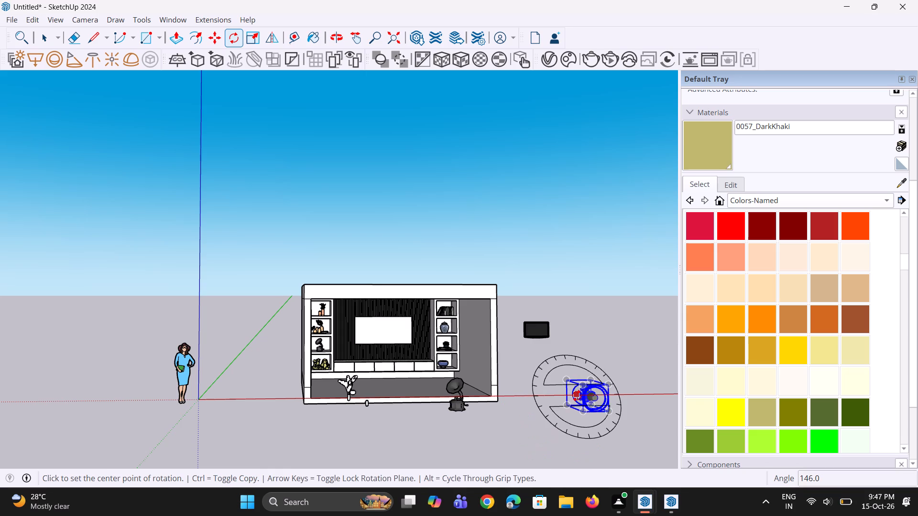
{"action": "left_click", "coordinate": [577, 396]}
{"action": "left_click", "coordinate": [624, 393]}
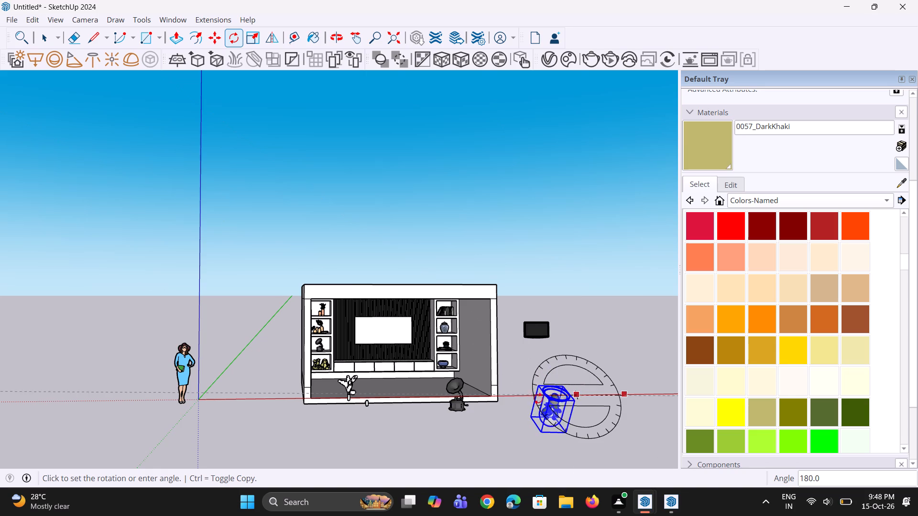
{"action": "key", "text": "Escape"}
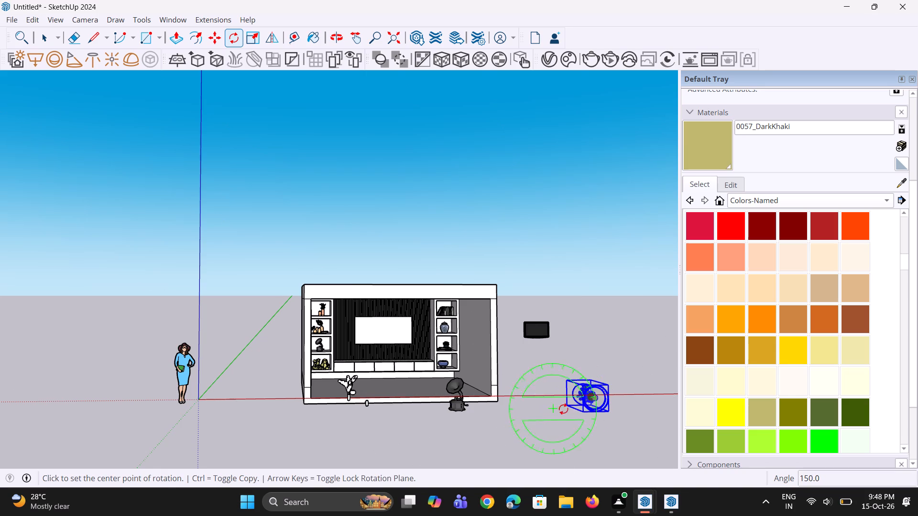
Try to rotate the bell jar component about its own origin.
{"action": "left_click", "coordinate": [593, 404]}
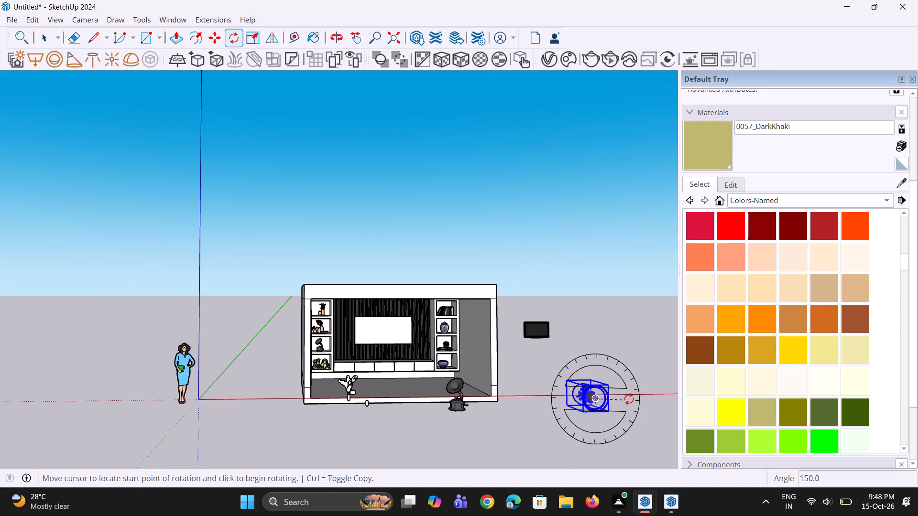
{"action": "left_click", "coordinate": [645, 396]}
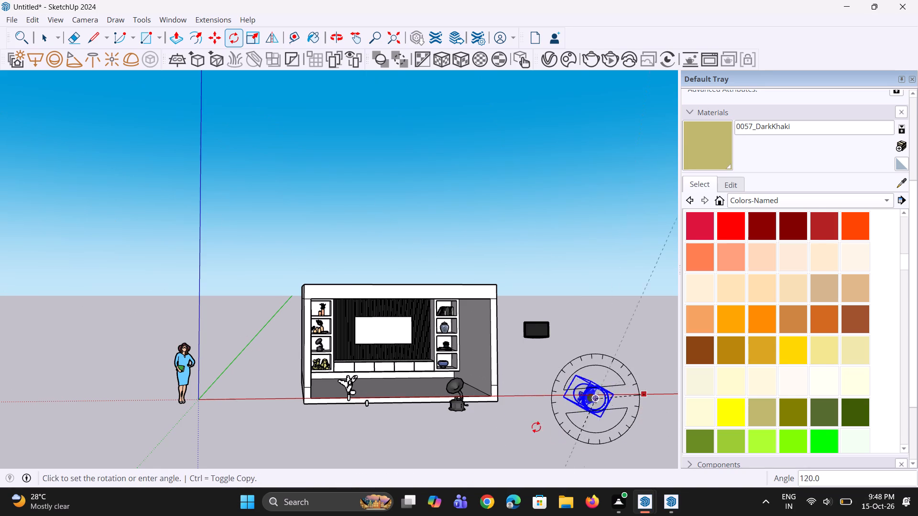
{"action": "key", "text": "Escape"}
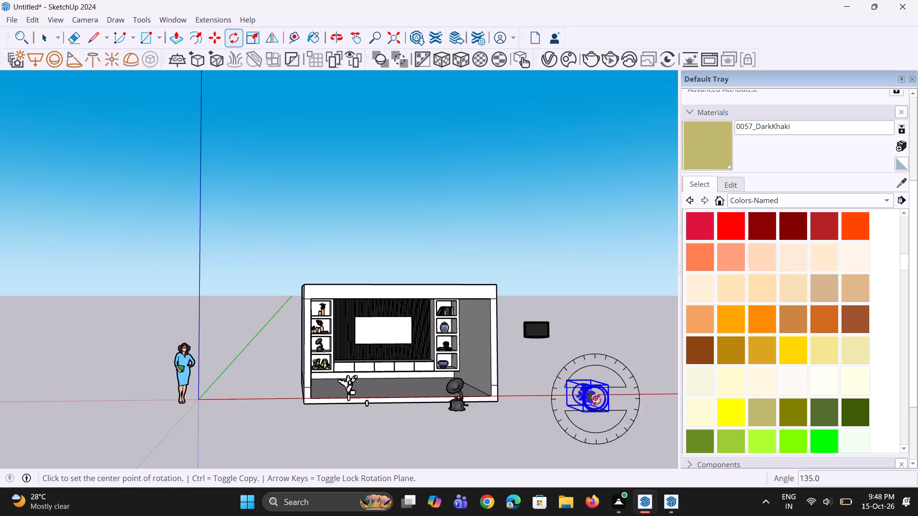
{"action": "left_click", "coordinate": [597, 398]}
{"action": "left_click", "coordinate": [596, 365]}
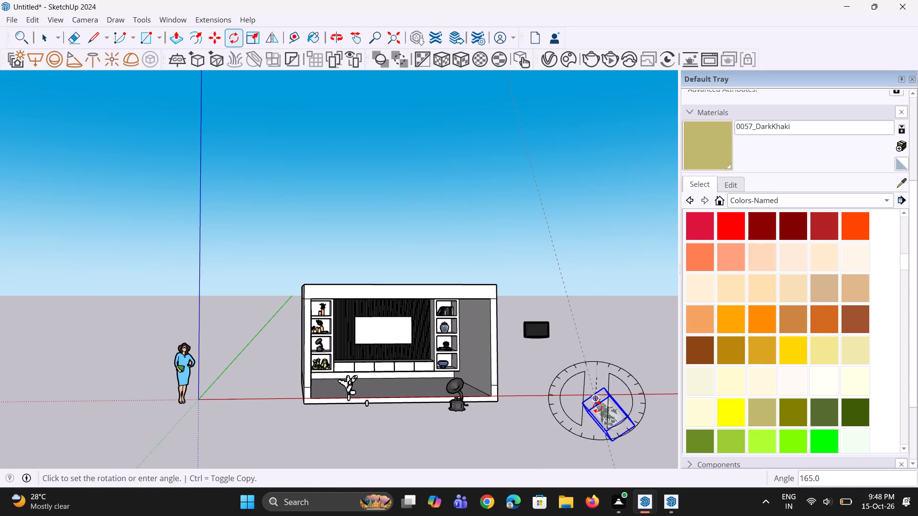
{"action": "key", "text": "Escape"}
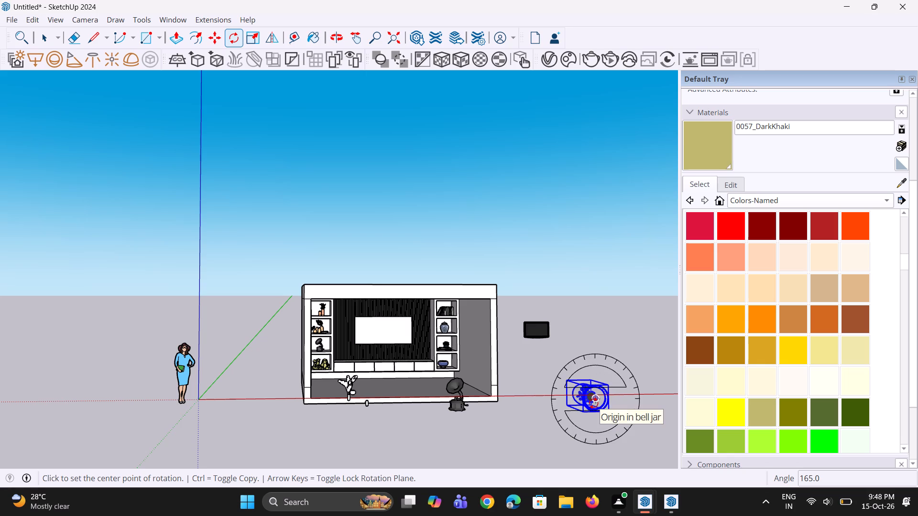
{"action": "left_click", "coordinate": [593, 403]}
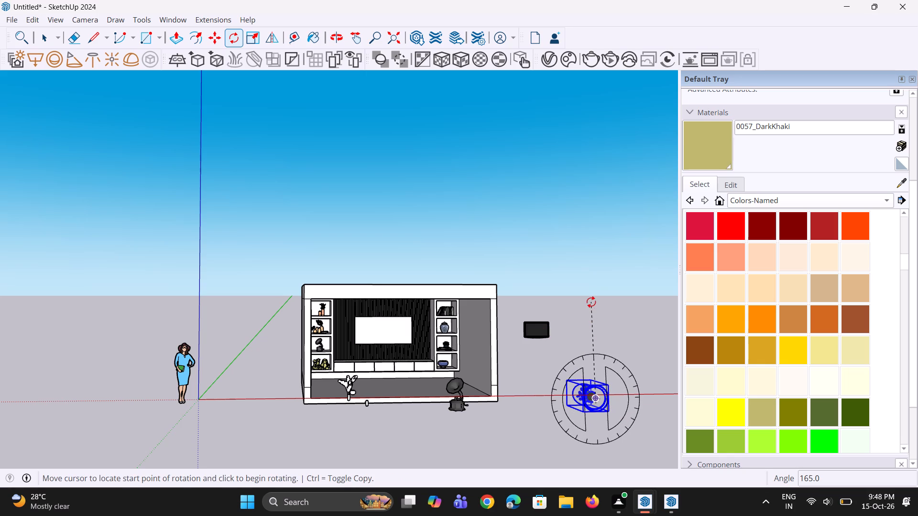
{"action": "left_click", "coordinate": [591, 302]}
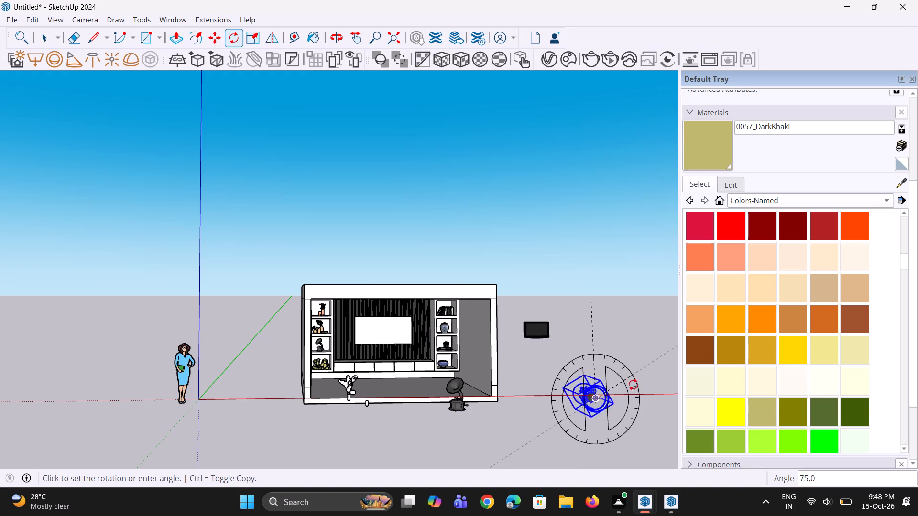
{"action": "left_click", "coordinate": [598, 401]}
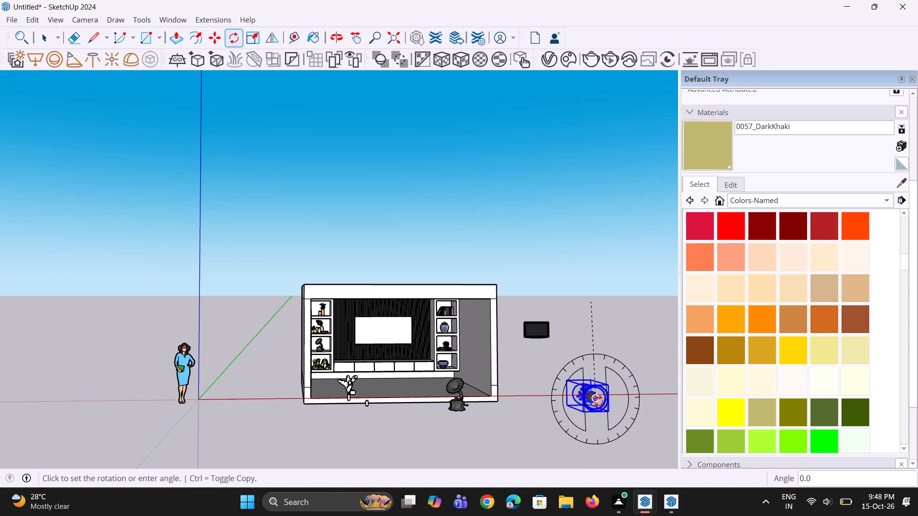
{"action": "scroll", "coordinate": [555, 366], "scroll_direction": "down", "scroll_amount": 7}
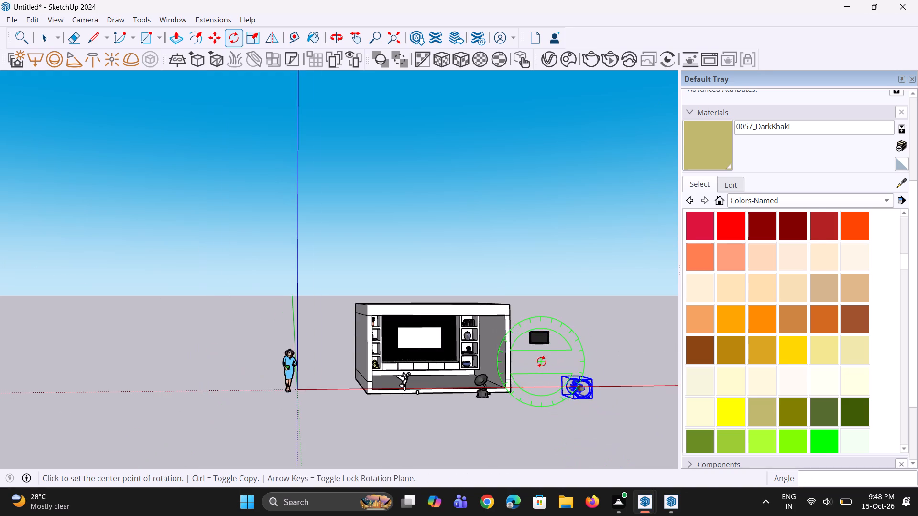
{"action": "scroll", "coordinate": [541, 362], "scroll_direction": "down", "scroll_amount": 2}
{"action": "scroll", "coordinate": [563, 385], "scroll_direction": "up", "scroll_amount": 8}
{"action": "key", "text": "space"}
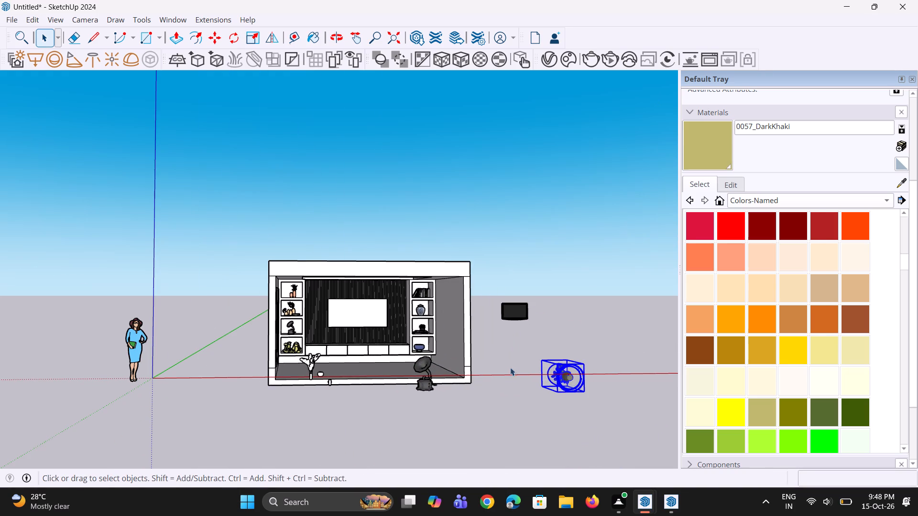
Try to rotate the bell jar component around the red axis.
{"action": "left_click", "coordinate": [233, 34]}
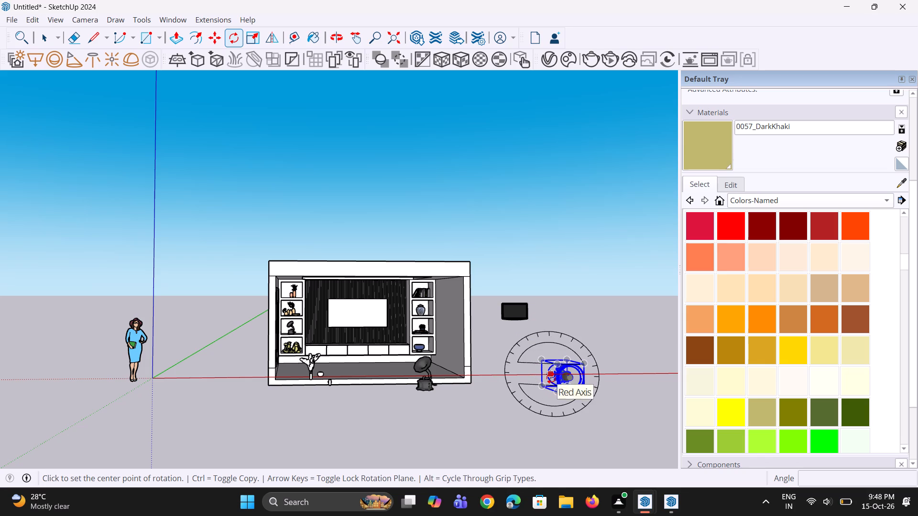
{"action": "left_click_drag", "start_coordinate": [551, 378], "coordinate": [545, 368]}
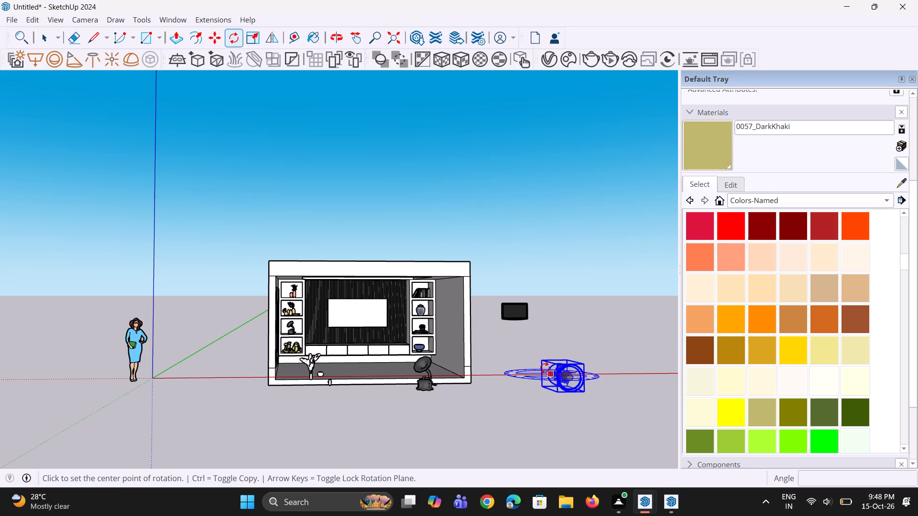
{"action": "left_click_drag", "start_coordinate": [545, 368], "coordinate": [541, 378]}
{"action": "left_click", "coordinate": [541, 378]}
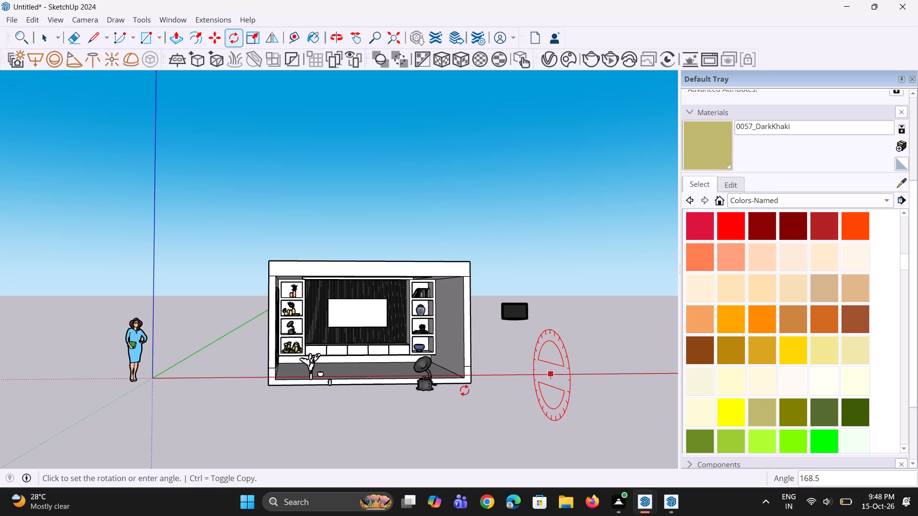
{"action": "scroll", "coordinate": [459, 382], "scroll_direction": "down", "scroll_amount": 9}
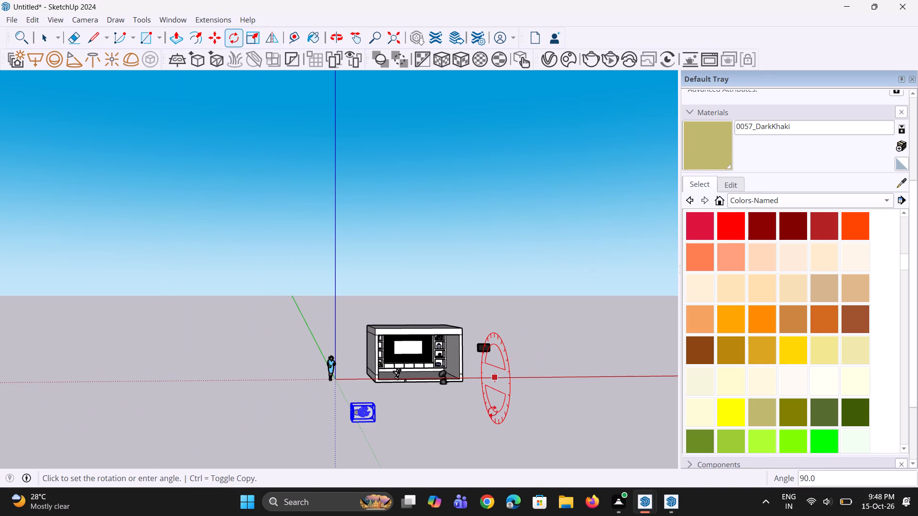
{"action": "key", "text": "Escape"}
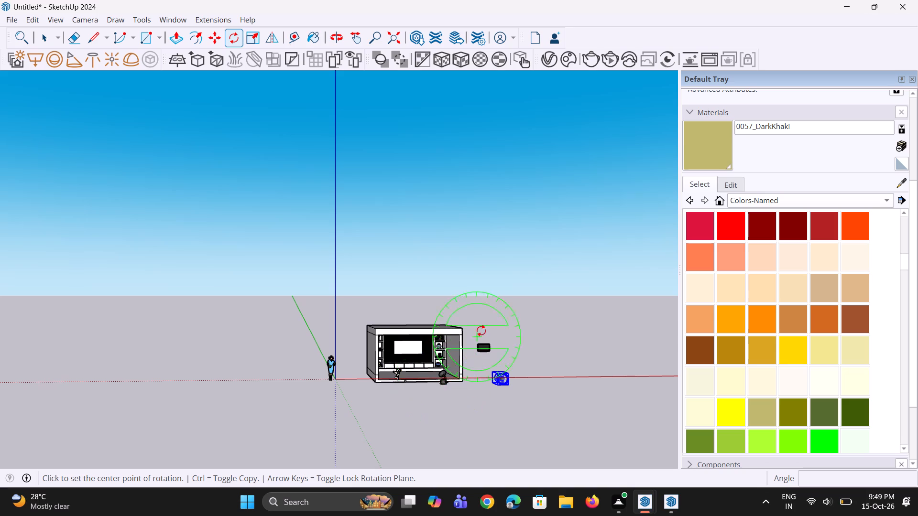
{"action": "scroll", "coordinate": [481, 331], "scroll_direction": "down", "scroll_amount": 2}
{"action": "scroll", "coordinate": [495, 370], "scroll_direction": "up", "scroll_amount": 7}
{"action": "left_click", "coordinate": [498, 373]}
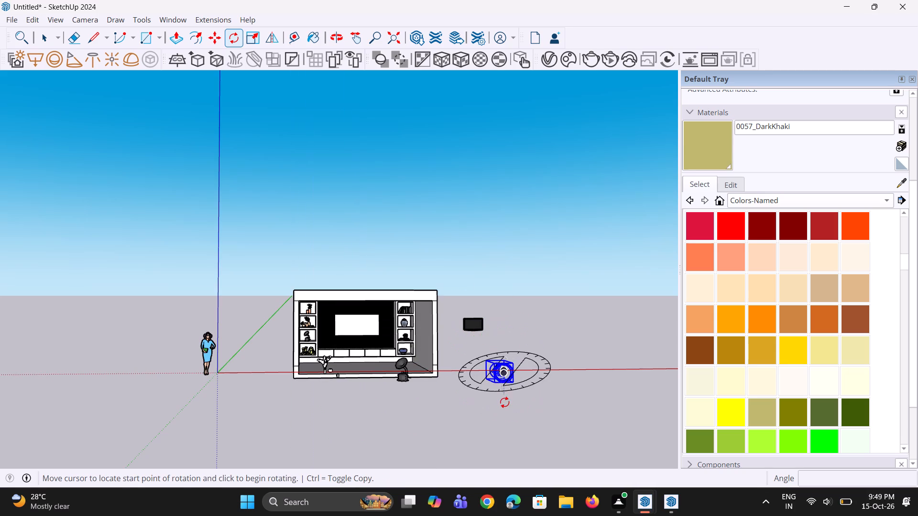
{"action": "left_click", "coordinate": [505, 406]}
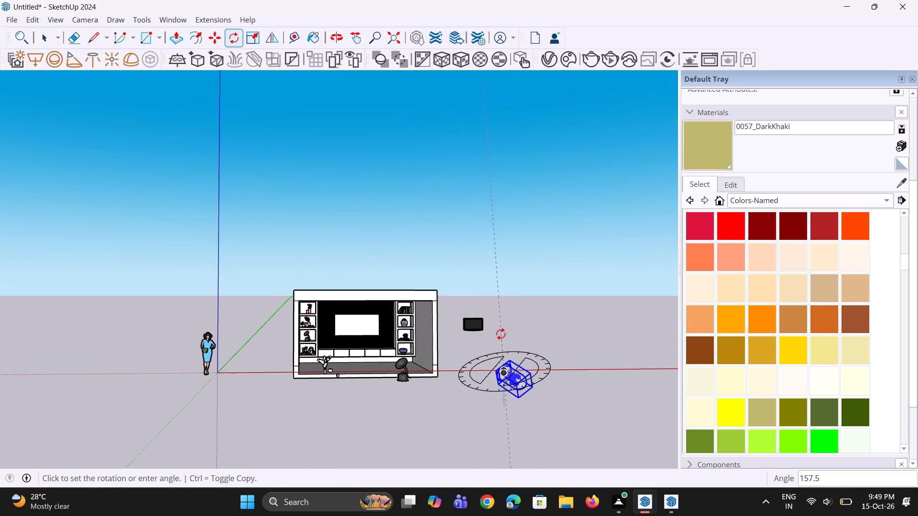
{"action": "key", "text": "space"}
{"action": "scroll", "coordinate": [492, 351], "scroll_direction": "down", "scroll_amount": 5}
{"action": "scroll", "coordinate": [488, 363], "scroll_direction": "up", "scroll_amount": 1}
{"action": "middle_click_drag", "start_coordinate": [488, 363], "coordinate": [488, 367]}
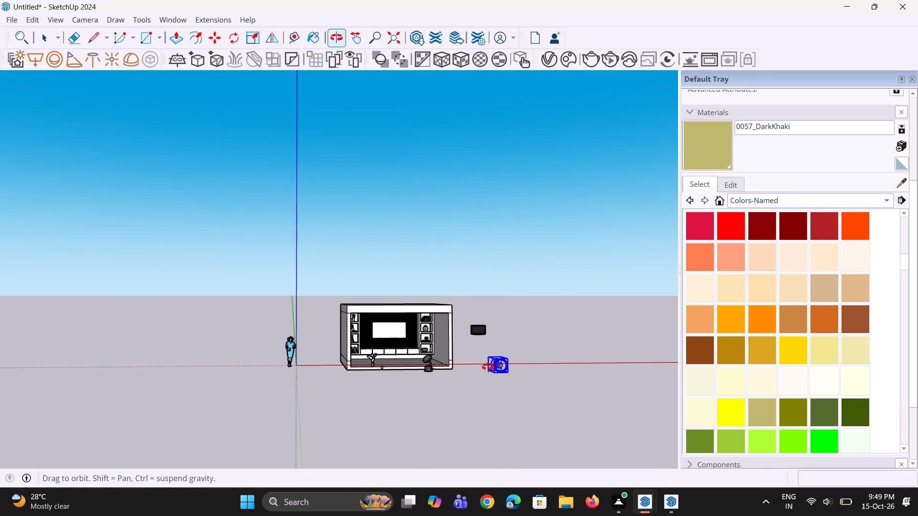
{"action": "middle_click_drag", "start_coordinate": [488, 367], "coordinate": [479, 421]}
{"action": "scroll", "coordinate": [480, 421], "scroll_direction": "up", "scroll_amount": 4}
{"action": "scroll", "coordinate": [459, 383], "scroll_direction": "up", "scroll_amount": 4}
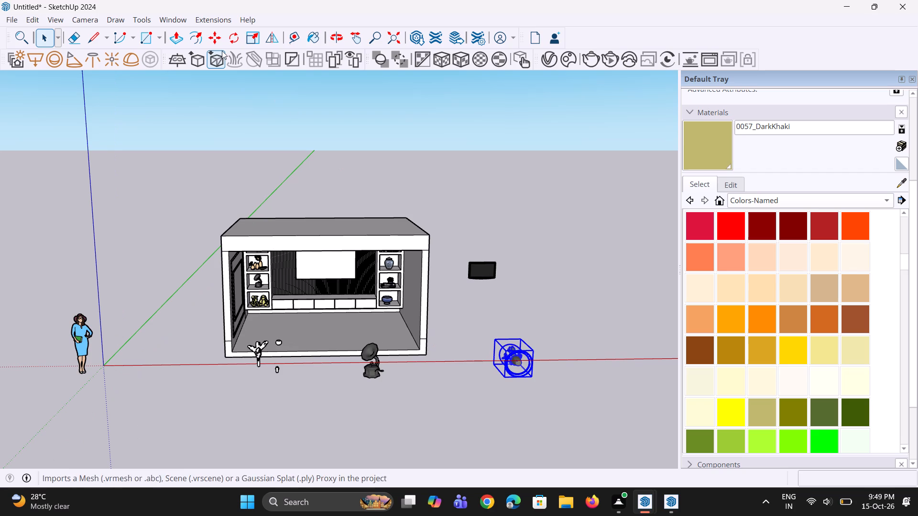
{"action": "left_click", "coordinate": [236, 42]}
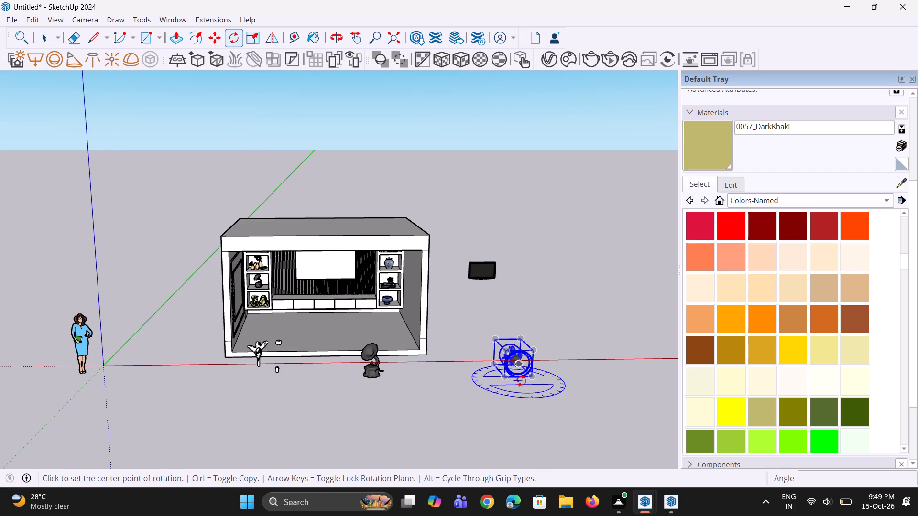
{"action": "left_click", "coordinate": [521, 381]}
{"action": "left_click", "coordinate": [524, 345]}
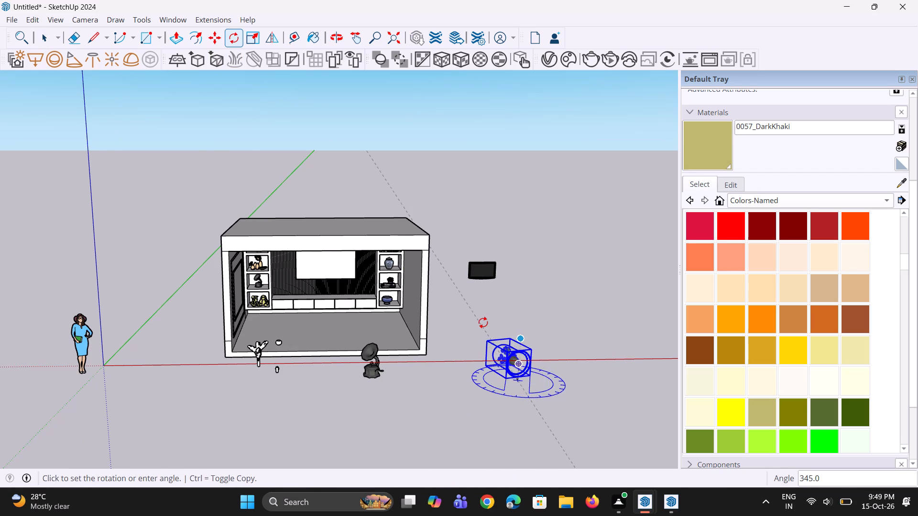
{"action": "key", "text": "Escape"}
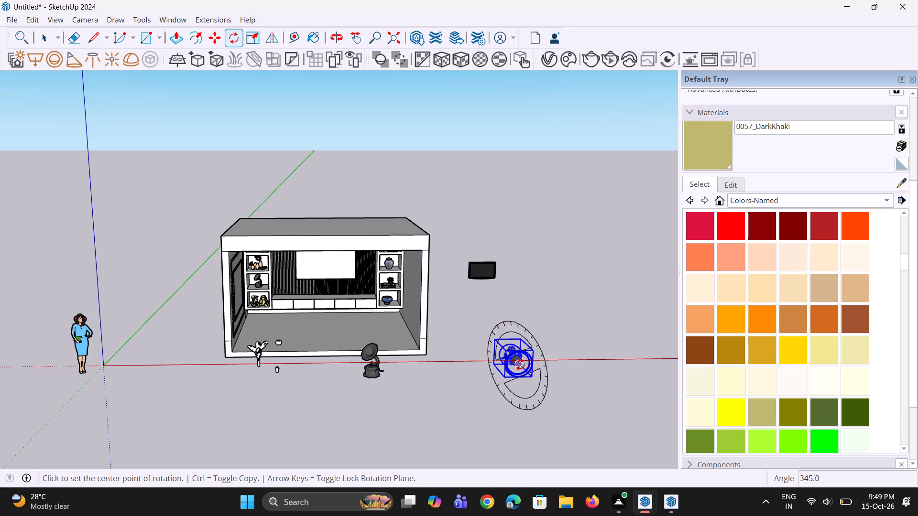
Rotate the bell jar component beside the room 270° about a centre point on its base.
{"action": "left_click", "coordinate": [518, 365]}
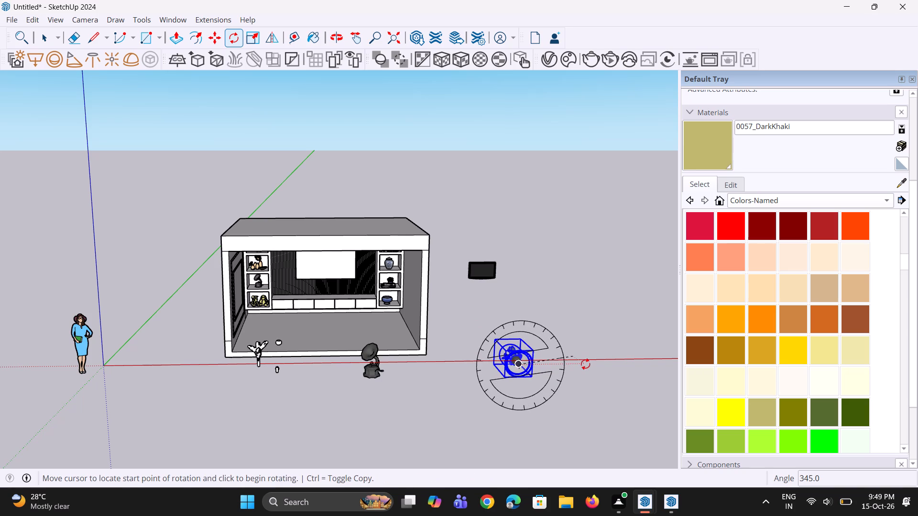
{"action": "left_click", "coordinate": [585, 365]}
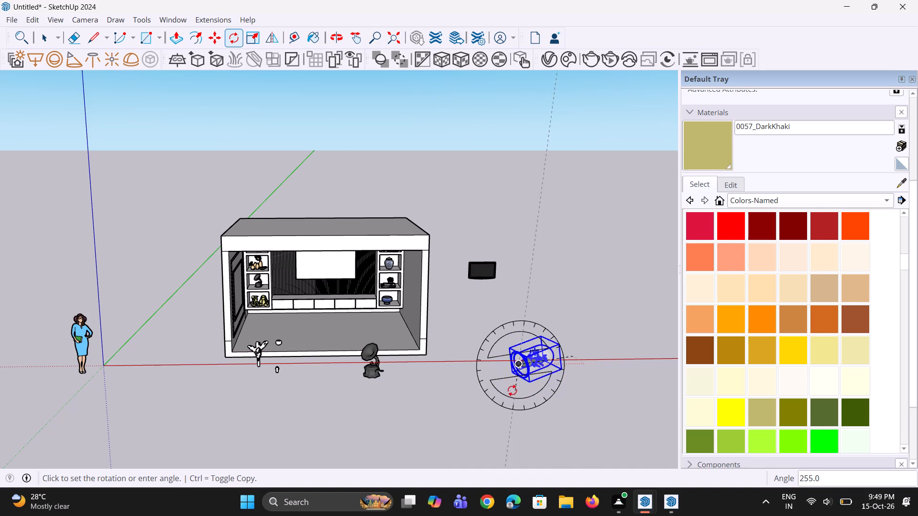
{"action": "left_click", "coordinate": [520, 380]}
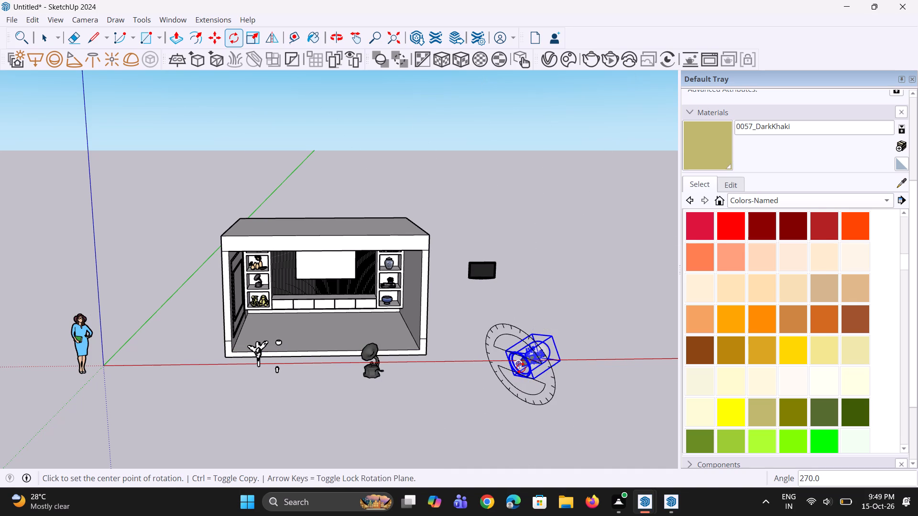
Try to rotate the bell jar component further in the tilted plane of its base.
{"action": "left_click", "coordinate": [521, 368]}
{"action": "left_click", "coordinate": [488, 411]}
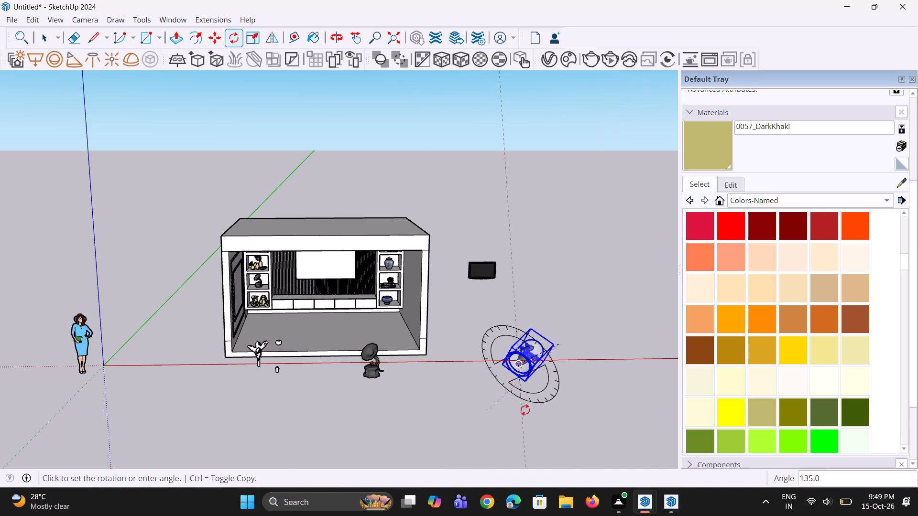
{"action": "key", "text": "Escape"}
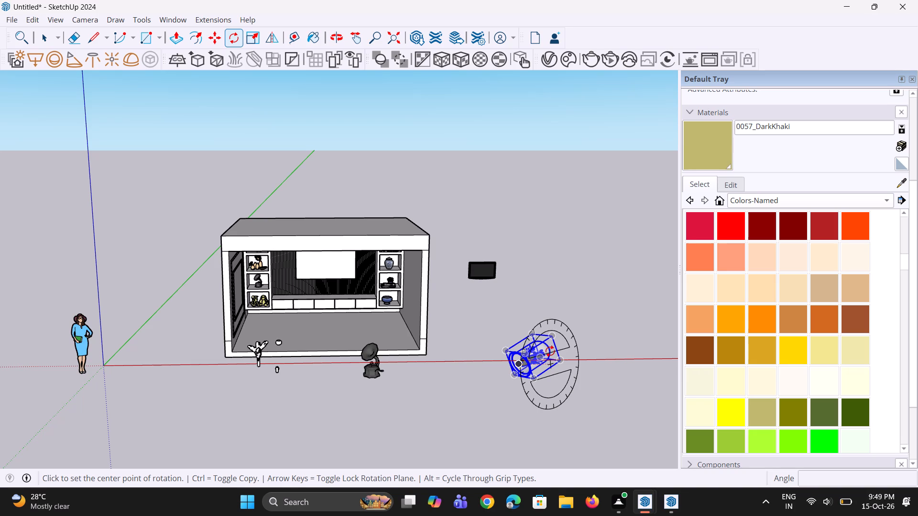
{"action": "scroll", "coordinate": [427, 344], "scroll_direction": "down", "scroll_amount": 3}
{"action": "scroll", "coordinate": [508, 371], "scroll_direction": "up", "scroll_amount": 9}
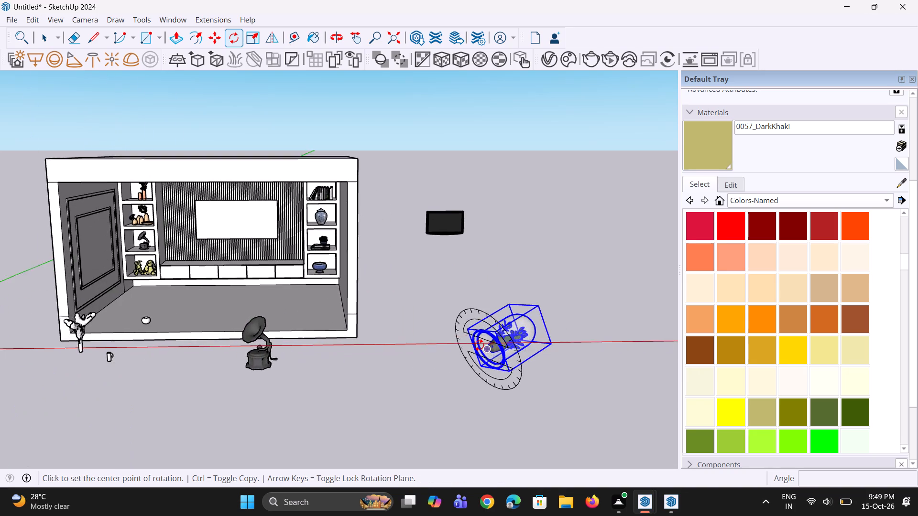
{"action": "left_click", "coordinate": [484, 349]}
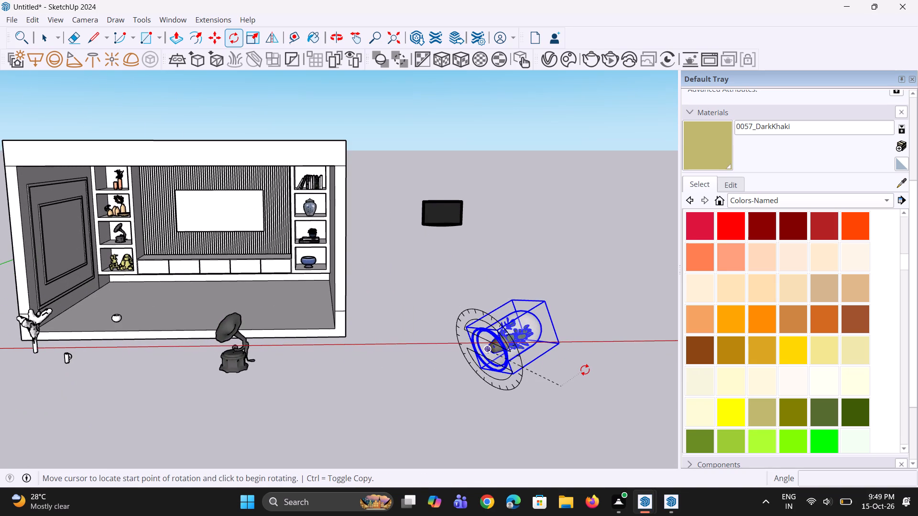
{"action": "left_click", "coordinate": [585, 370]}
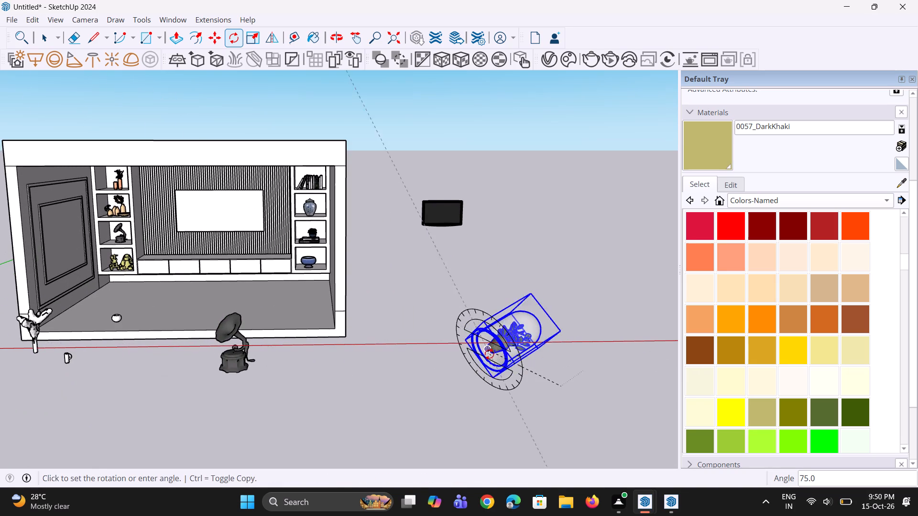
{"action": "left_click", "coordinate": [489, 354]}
Rotate the bell jar component by about 288.1° so that it stands upright on its base.
{"action": "left_click", "coordinate": [541, 333]}
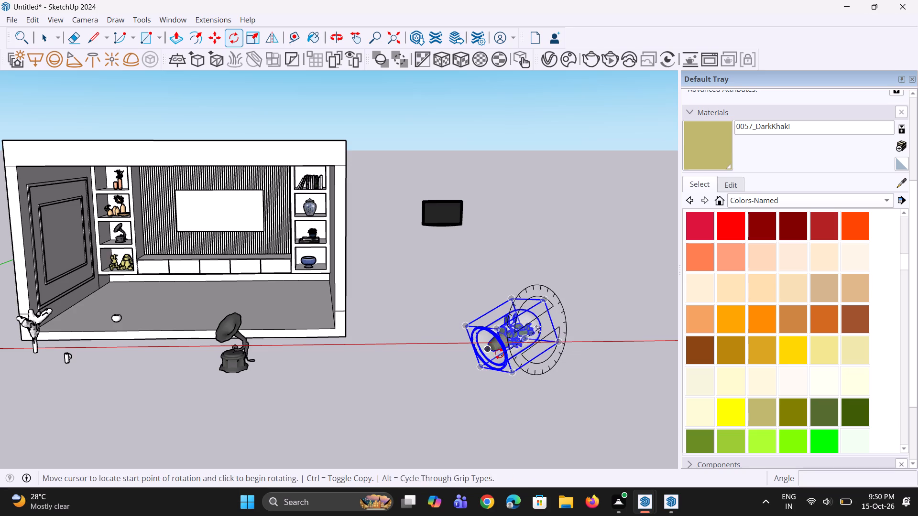
{"action": "left_click", "coordinate": [499, 354]}
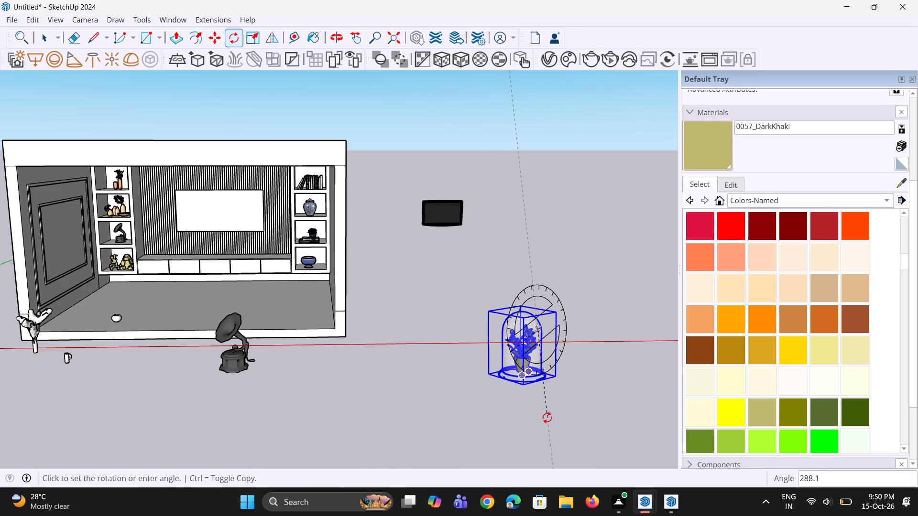
{"action": "left_click", "coordinate": [547, 418]}
{"action": "scroll", "coordinate": [447, 352], "scroll_direction": "down", "scroll_amount": 5}
{"action": "middle_click_drag", "start_coordinate": [442, 364], "coordinate": [439, 412]}
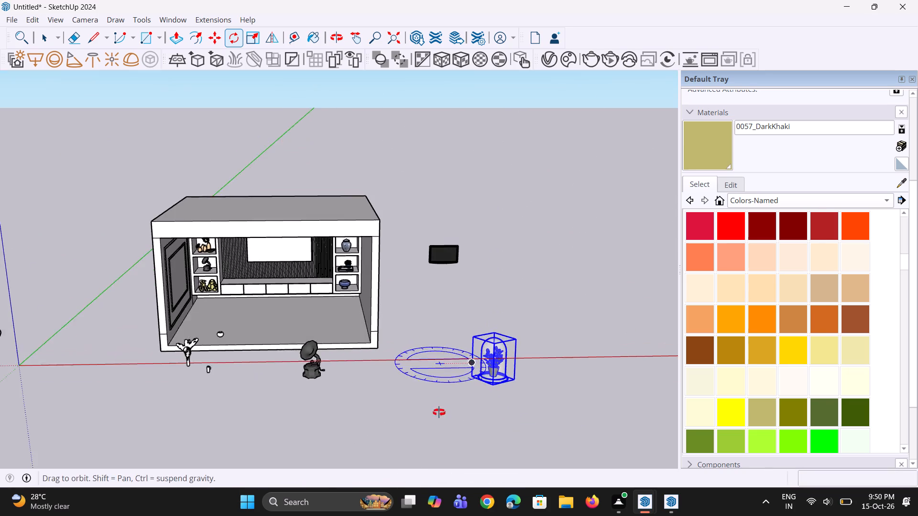
{"action": "middle_click_drag", "start_coordinate": [439, 412], "coordinate": [438, 415]}
{"action": "scroll", "coordinate": [479, 439], "scroll_direction": "up", "scroll_amount": 7}
{"action": "key", "text": "space"}
Move the upright bell jar component into the room and place it on top of the low TV cabinet.
{"action": "scroll", "coordinate": [447, 360], "scroll_direction": "down", "scroll_amount": 4}
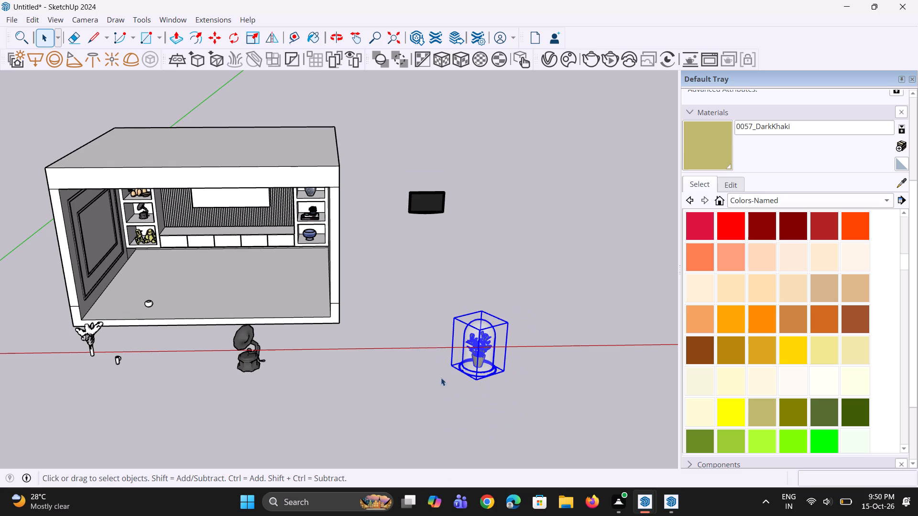
{"action": "middle_click_drag", "start_coordinate": [448, 392], "coordinate": [442, 373]}
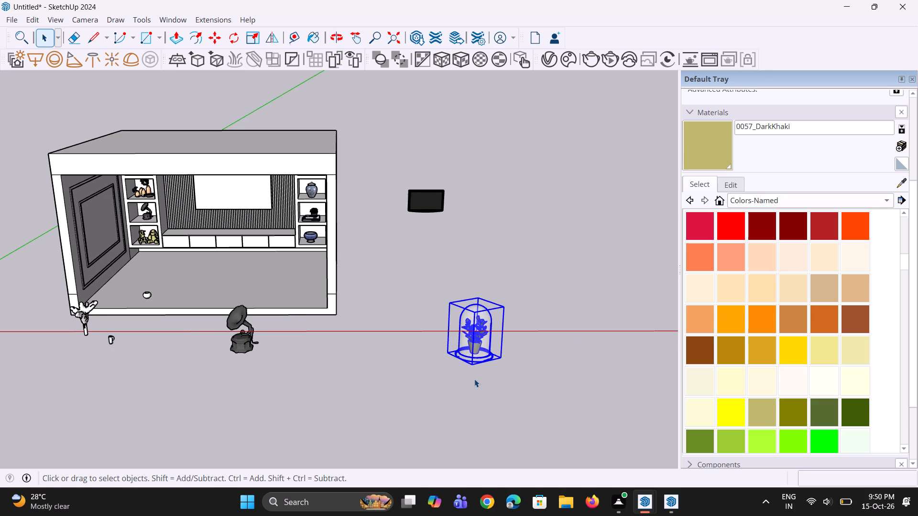
{"action": "key", "text": "m"}
{"action": "left_click", "coordinate": [477, 366]}
{"action": "scroll", "coordinate": [245, 278], "scroll_direction": "up", "scroll_amount": 3}
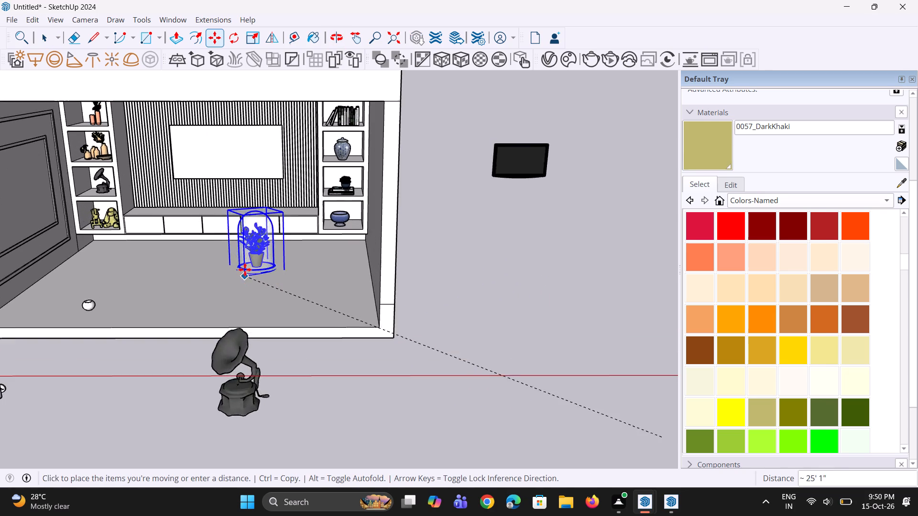
{"action": "scroll", "coordinate": [245, 269], "scroll_direction": "up", "scroll_amount": 2}
{"action": "left_click", "coordinate": [262, 214]}
{"action": "middle_click_drag", "start_coordinate": [307, 250], "coordinate": [335, 251]}
{"action": "key", "text": "space"}
{"action": "key", "text": "space"}
{"action": "left_click", "coordinate": [602, 359]}
{"action": "key", "text": "space"}
{"action": "scroll", "coordinate": [243, 156], "scroll_direction": "up", "scroll_amount": 2}
{"action": "double_click", "coordinate": [547, 310]}
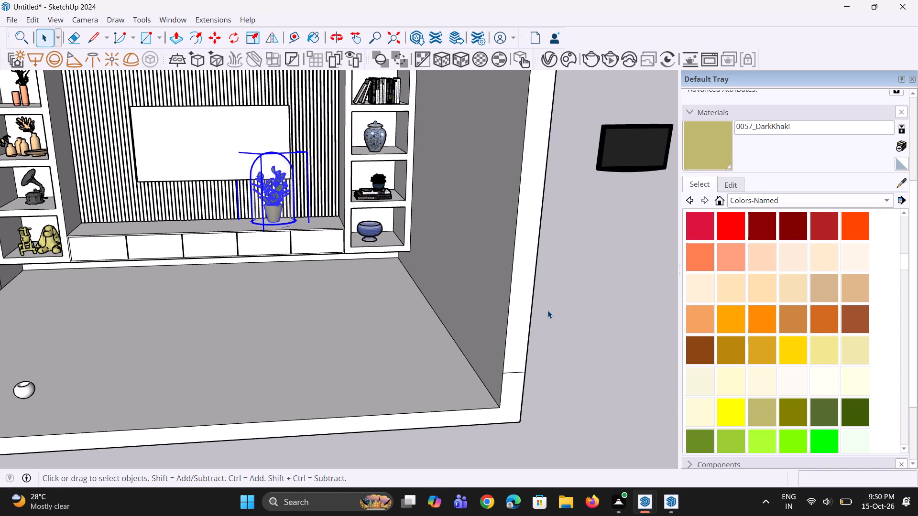
Move the bell jar about 2' 2" parallel to the red axis along the TV cabinet, toward the shelf unit with the blue vases.
{"action": "scroll", "coordinate": [260, 198], "scroll_direction": "up", "scroll_amount": 3}
{"action": "left_click", "coordinate": [273, 218]}
{"action": "scroll", "coordinate": [274, 226], "scroll_direction": "up", "scroll_amount": 6}
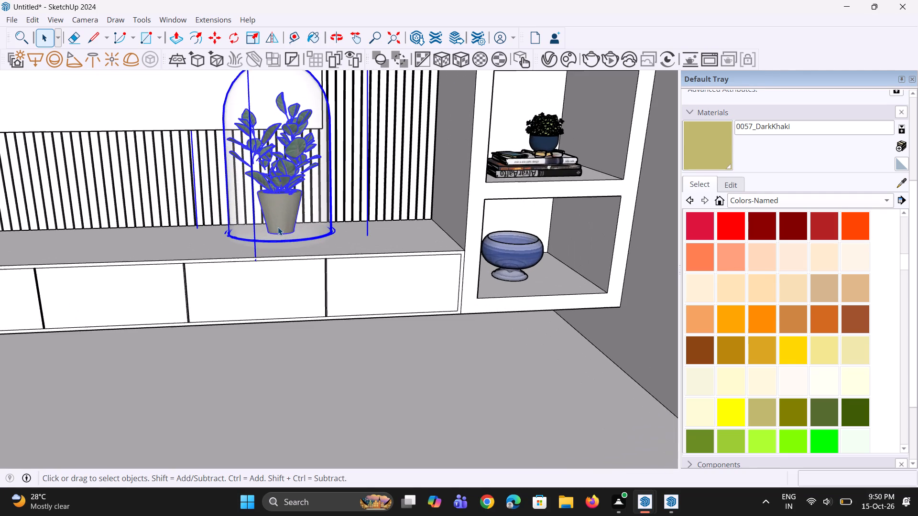
{"action": "key", "text": "m"}
{"action": "scroll", "coordinate": [278, 227], "scroll_direction": "up", "scroll_amount": 2}
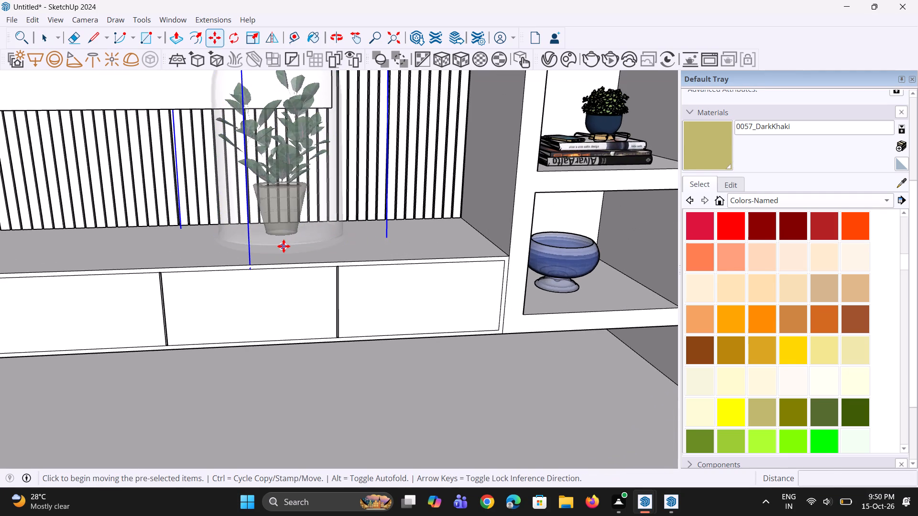
{"action": "left_click", "coordinate": [284, 246]}
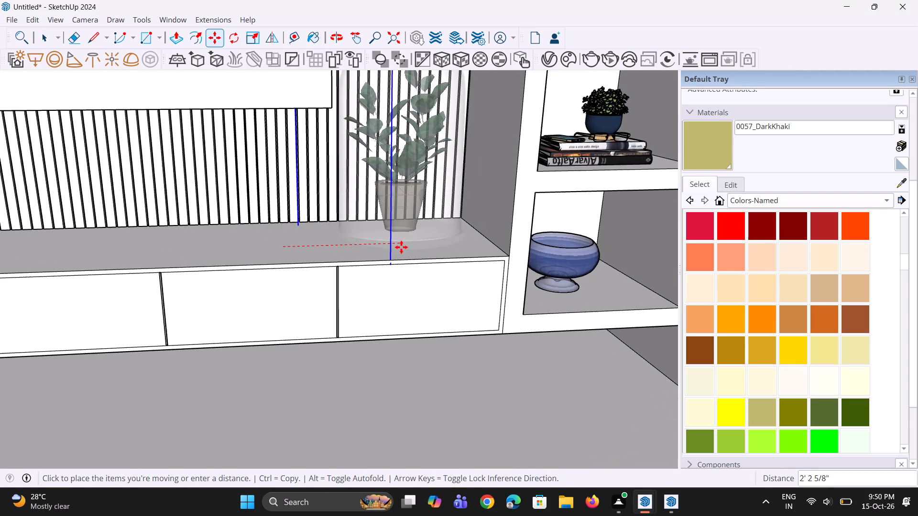
{"action": "left_click", "coordinate": [397, 247]}
Move the bell jar about 6 3/4" across the cabinet top, toward the cabinet's front edge.
{"action": "scroll", "coordinate": [353, 246], "scroll_direction": "down", "scroll_amount": 5}
{"action": "middle_click_drag", "start_coordinate": [351, 249], "coordinate": [409, 254]}
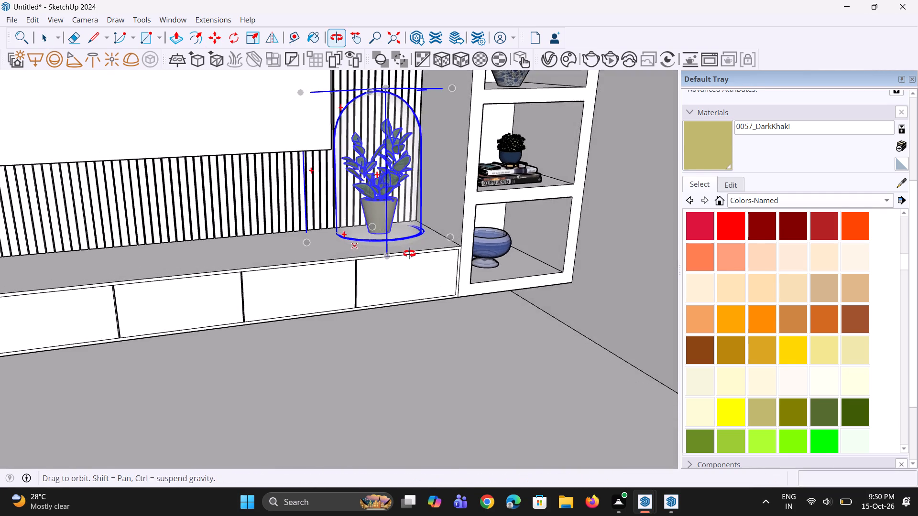
{"action": "middle_click_drag", "start_coordinate": [409, 254], "coordinate": [411, 254]}
{"action": "scroll", "coordinate": [357, 238], "scroll_direction": "up", "scroll_amount": 6}
{"action": "left_click", "coordinate": [265, 245]}
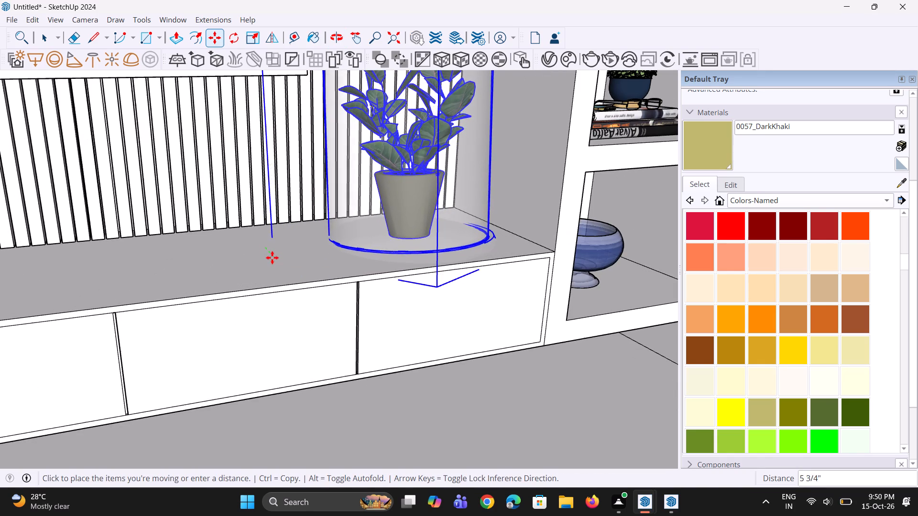
{"action": "left_click", "coordinate": [274, 259]}
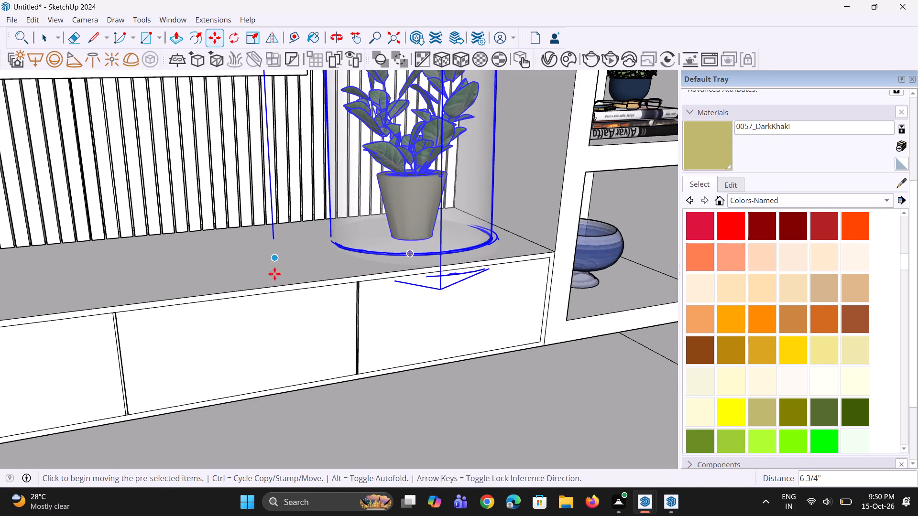
Scale the bell jar component down uniformly from an upper corner of its bounding box.
{"action": "scroll", "coordinate": [270, 305], "scroll_direction": "down", "scroll_amount": 9}
{"action": "middle_click_drag", "start_coordinate": [281, 300], "coordinate": [257, 331]}
{"action": "key", "text": "s"}
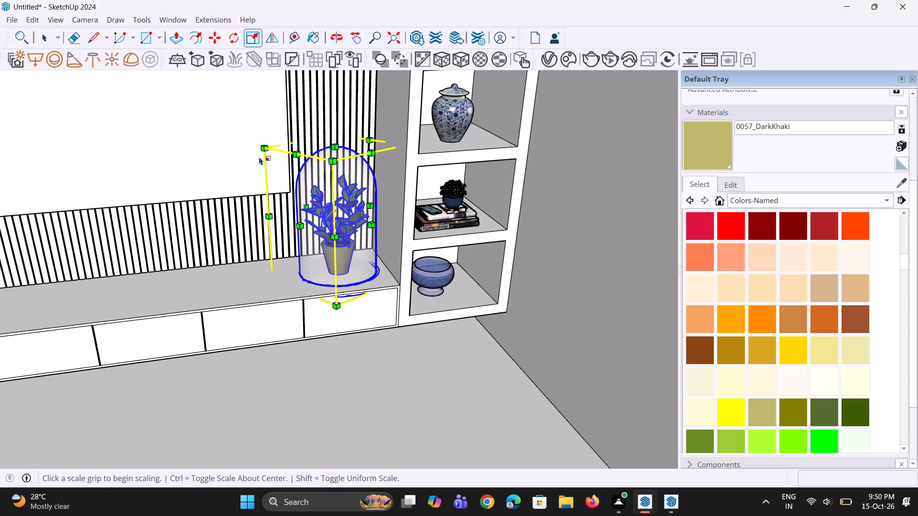
{"action": "left_click", "coordinate": [261, 145]}
{"action": "left_click", "coordinate": [293, 202]}
Move the scaled-down bell jar slightly along the cabinet top, away from the shelf unit with the blue vases, and deselect it.
{"action": "middle_click_drag", "start_coordinate": [341, 290], "coordinate": [346, 294]}
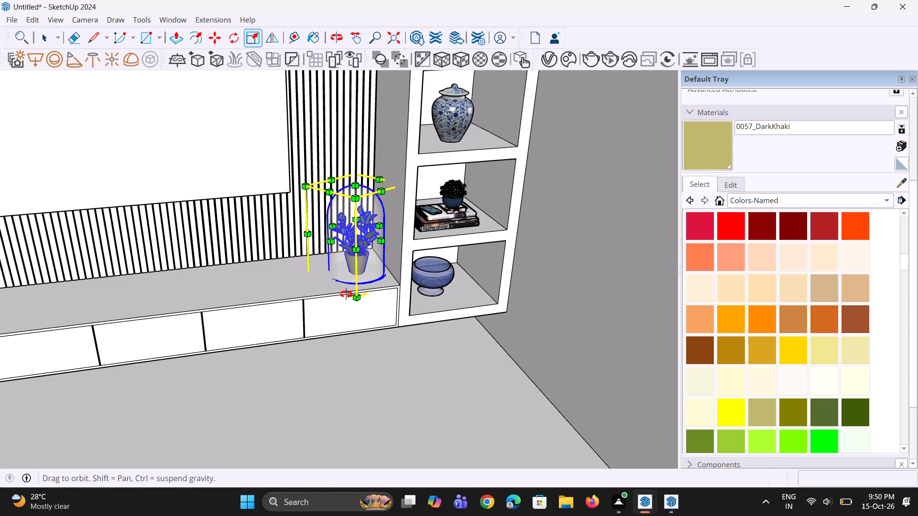
{"action": "middle_click_drag", "start_coordinate": [346, 294], "coordinate": [360, 310]}
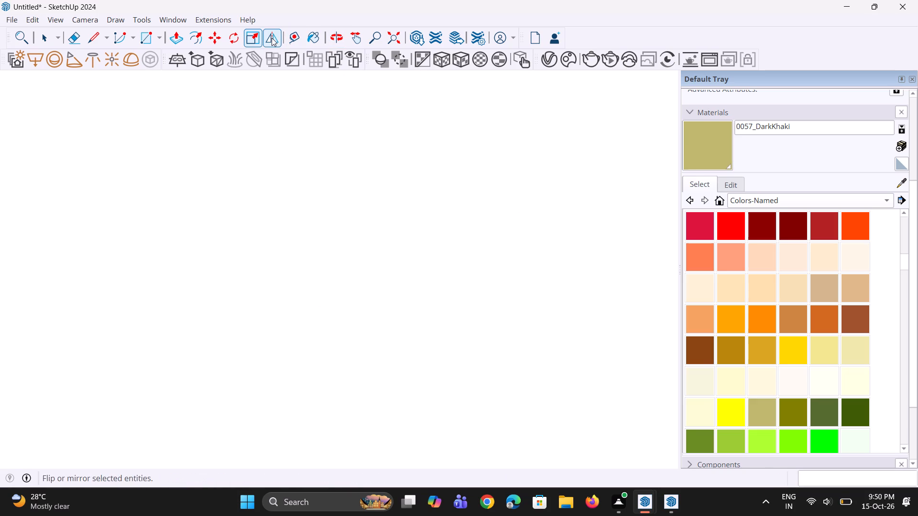
{"action": "left_click", "coordinate": [393, 36]}
{"action": "scroll", "coordinate": [439, 234], "scroll_direction": "up", "scroll_amount": 3}
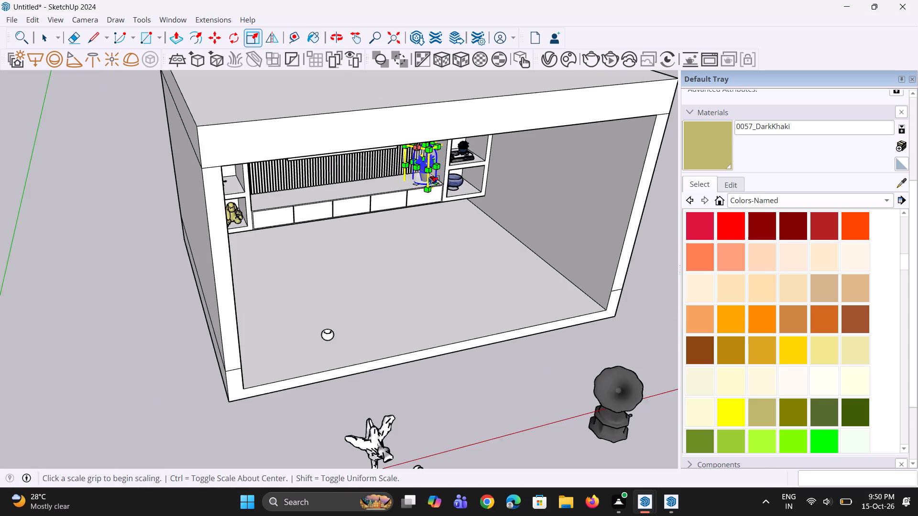
{"action": "scroll", "coordinate": [428, 176], "scroll_direction": "up", "scroll_amount": 6}
{"action": "key", "text": "m"}
{"action": "scroll", "coordinate": [428, 176], "scroll_direction": "up", "scroll_amount": 6}
{"action": "left_click", "coordinate": [428, 177]}
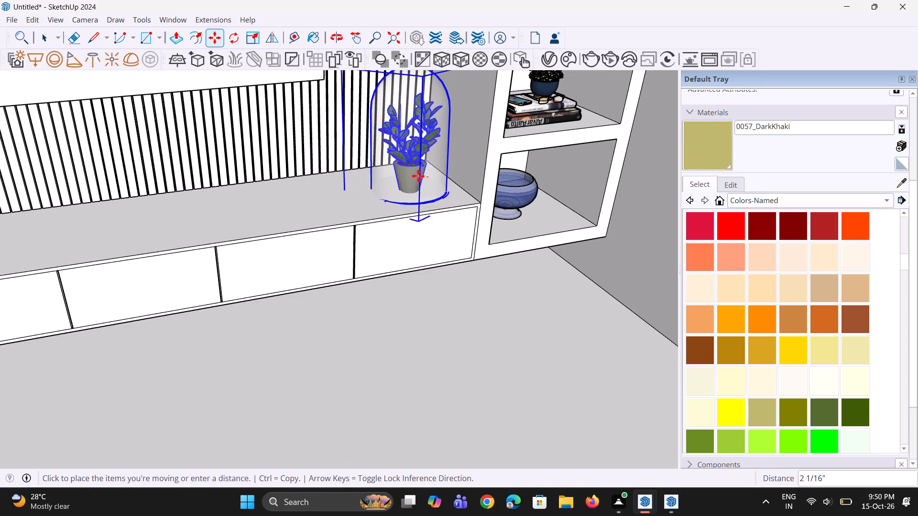
{"action": "left_click", "coordinate": [400, 172]}
{"action": "scroll", "coordinate": [401, 231], "scroll_direction": "down", "scroll_amount": 3}
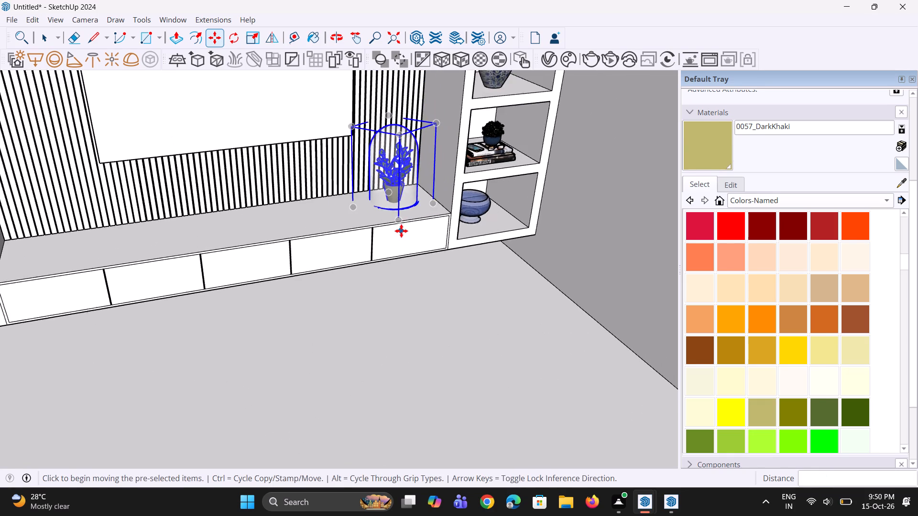
{"action": "scroll", "coordinate": [401, 231], "scroll_direction": "down", "scroll_amount": 5}
{"action": "middle_click_drag", "start_coordinate": [401, 231], "coordinate": [361, 208]}
{"action": "key", "text": "space"}
{"action": "scroll", "coordinate": [352, 209], "scroll_direction": "down", "scroll_amount": 9}
{"action": "key", "text": "space"}
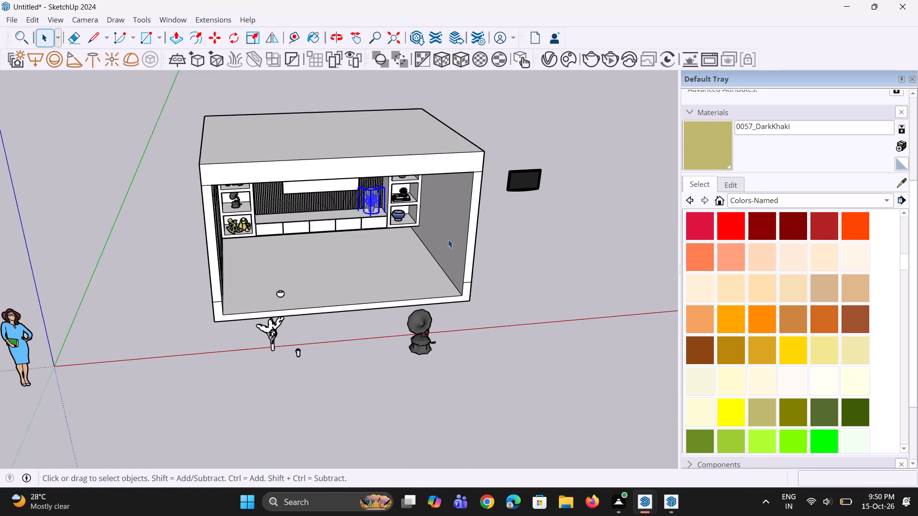
{"action": "left_click", "coordinate": [516, 258]}
{"action": "scroll", "coordinate": [364, 216], "scroll_direction": "up", "scroll_amount": 11}
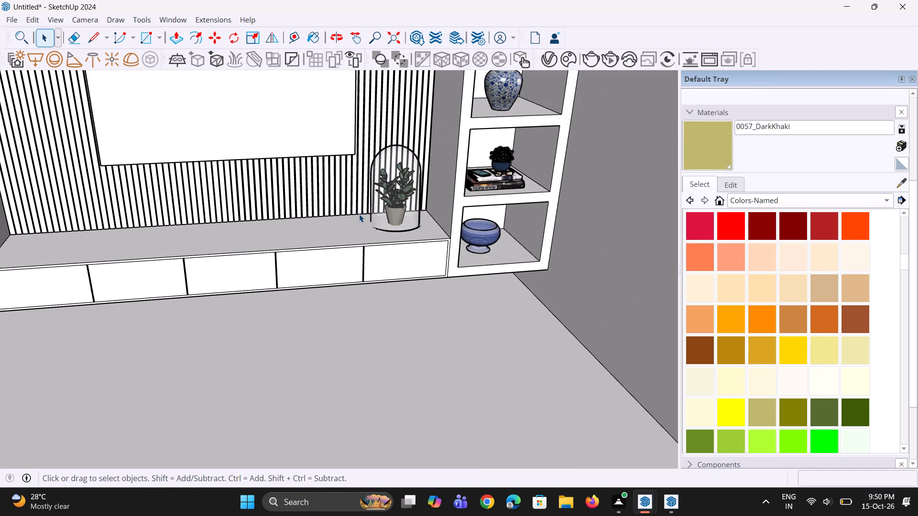
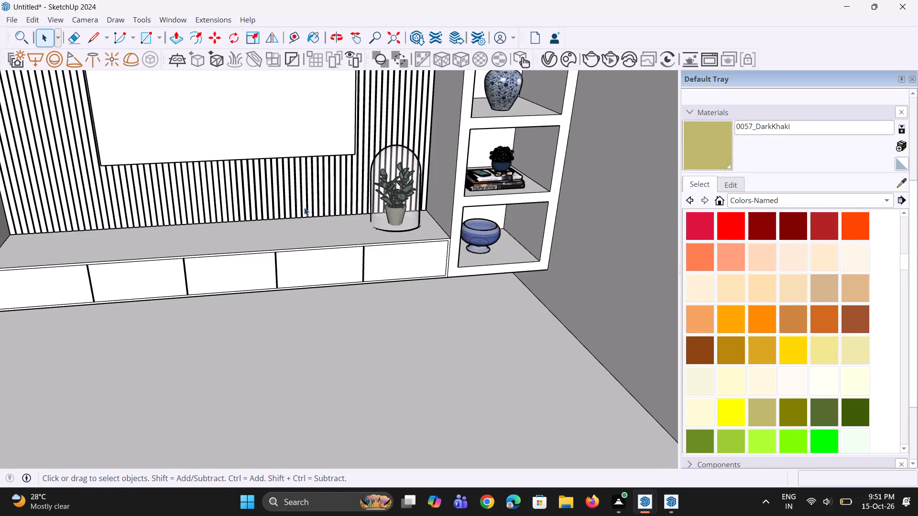
Examine the TV wall unit from the front, including the slatted panel, decorated side shelves and ceiling above.
{"action": "scroll", "coordinate": [316, 216], "scroll_direction": "down", "scroll_amount": 3}
{"action": "scroll", "coordinate": [382, 240], "scroll_direction": "up", "scroll_amount": 1}
{"action": "scroll", "coordinate": [386, 237], "scroll_direction": "down", "scroll_amount": 5}
{"action": "middle_click_drag", "start_coordinate": [393, 239], "coordinate": [386, 204]}
{"action": "scroll", "coordinate": [410, 260], "scroll_direction": "down", "scroll_amount": 5}
{"action": "scroll", "coordinate": [410, 260], "scroll_direction": "up", "scroll_amount": 1}
{"action": "middle_click_drag", "start_coordinate": [410, 260], "coordinate": [379, 212]}
{"action": "scroll", "coordinate": [392, 144], "scroll_direction": "up", "scroll_amount": 9}
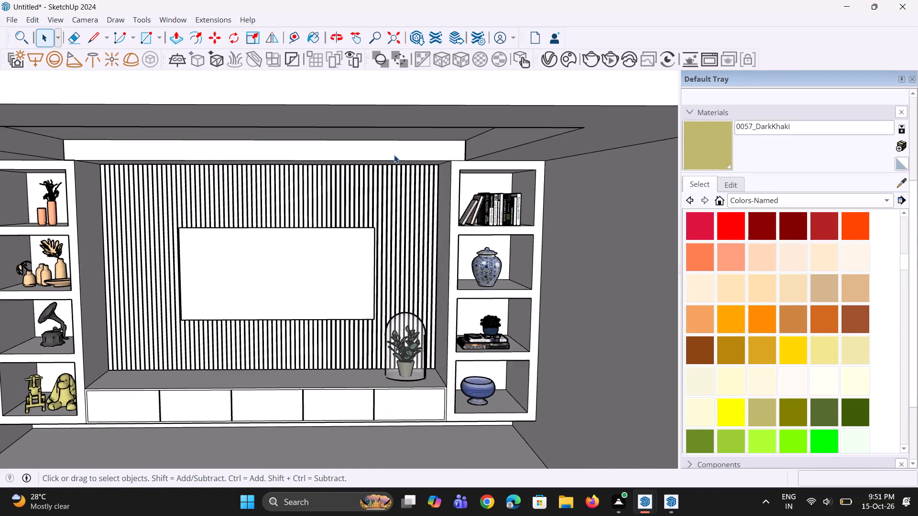
{"action": "scroll", "coordinate": [394, 155], "scroll_direction": "up", "scroll_amount": 3}
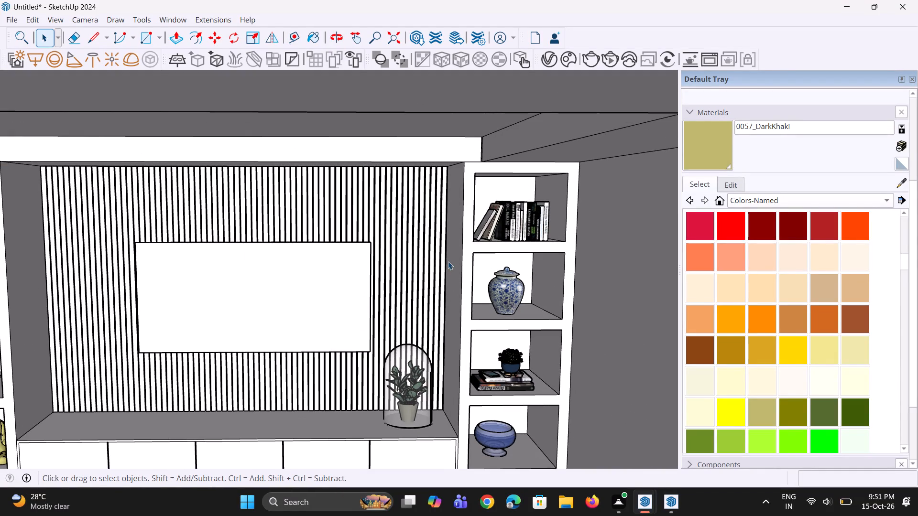
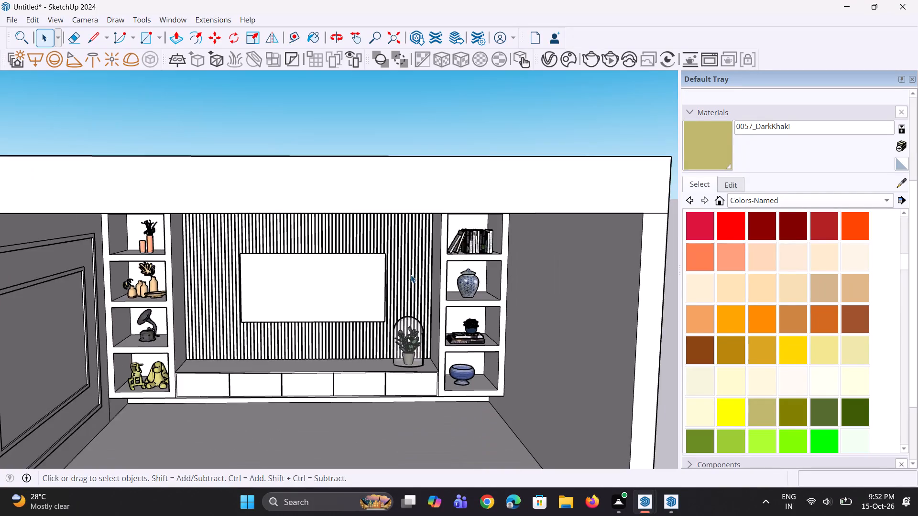
Create a new Generic V-Ray material and show its properties.
{"action": "middle_click_drag", "start_coordinate": [417, 291], "coordinate": [404, 222]}
{"action": "scroll", "coordinate": [331, 210], "scroll_direction": "up", "scroll_amount": 2}
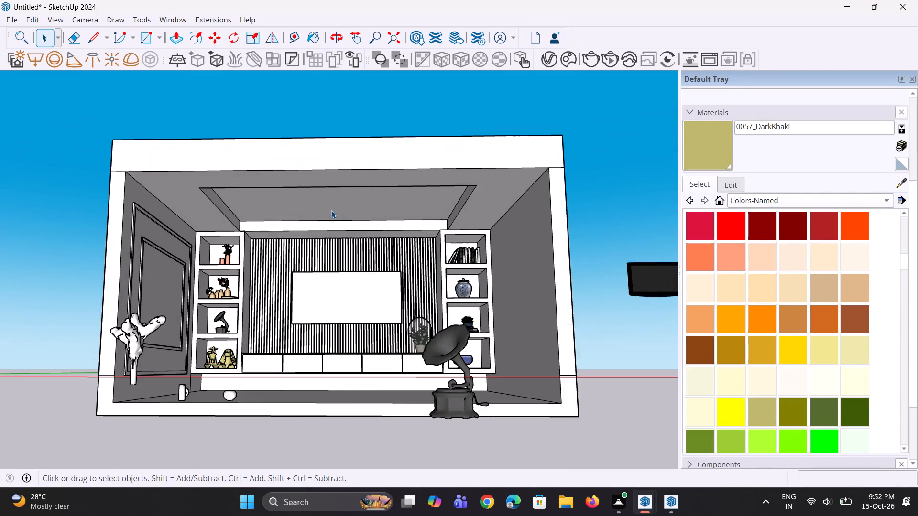
{"action": "scroll", "coordinate": [331, 210], "scroll_direction": "up", "scroll_amount": 6}
{"action": "scroll", "coordinate": [363, 221], "scroll_direction": "down", "scroll_amount": 5}
{"action": "middle_click_drag", "start_coordinate": [361, 228], "coordinate": [346, 220]}
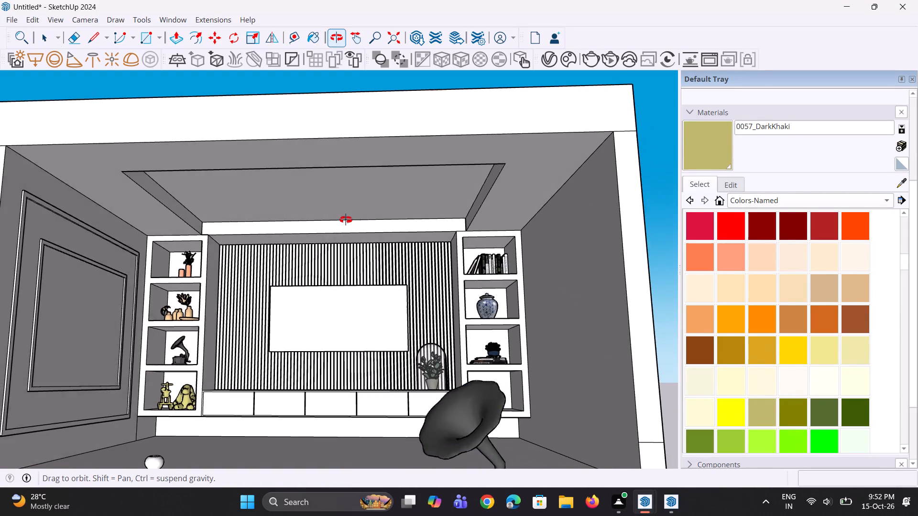
{"action": "middle_click_drag", "start_coordinate": [346, 220], "coordinate": [342, 218]}
{"action": "scroll", "coordinate": [175, 203], "scroll_direction": "up", "scroll_amount": 1}
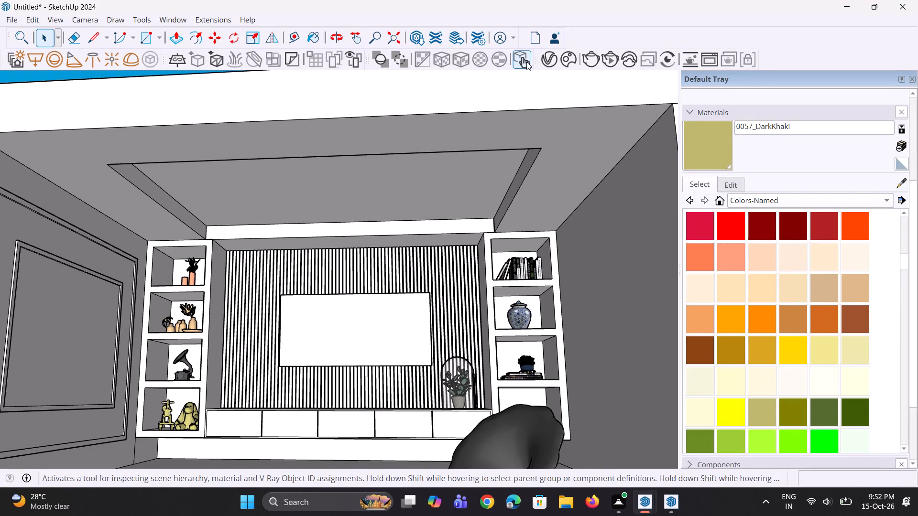
{"action": "left_click", "coordinate": [545, 61]}
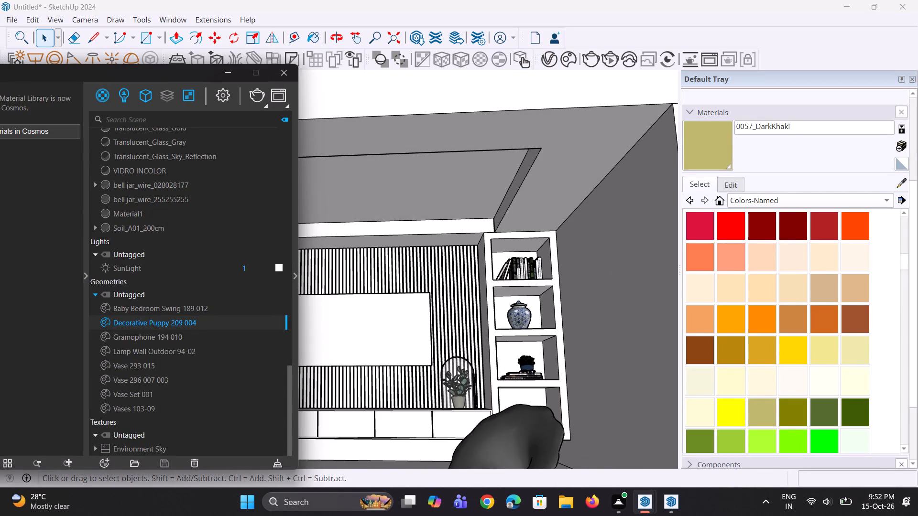
{"action": "right_click", "coordinate": [106, 95]}
{"action": "left_click", "coordinate": [123, 115]}
{"action": "left_click", "coordinate": [295, 277]}
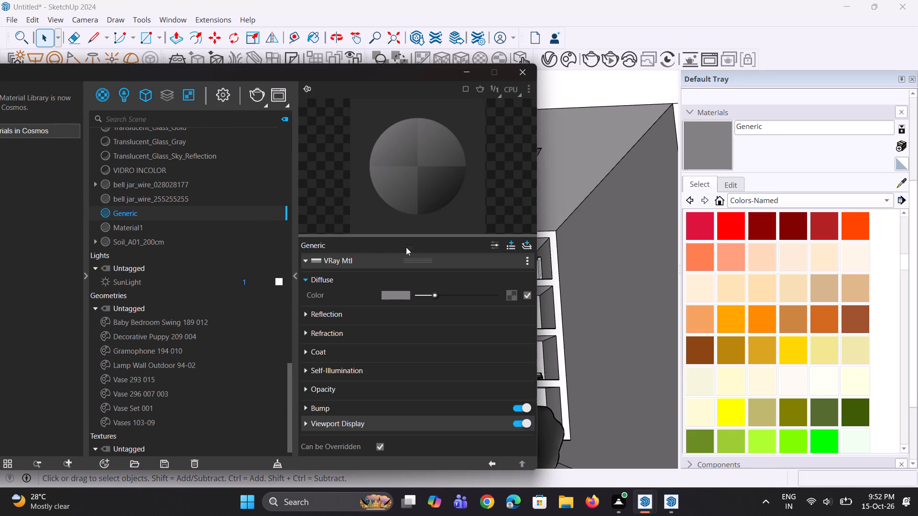
Set the Generic material's diffuse colour to light beige, R 0.902, G 0.86, B 0.746.
{"action": "left_click", "coordinate": [385, 295]}
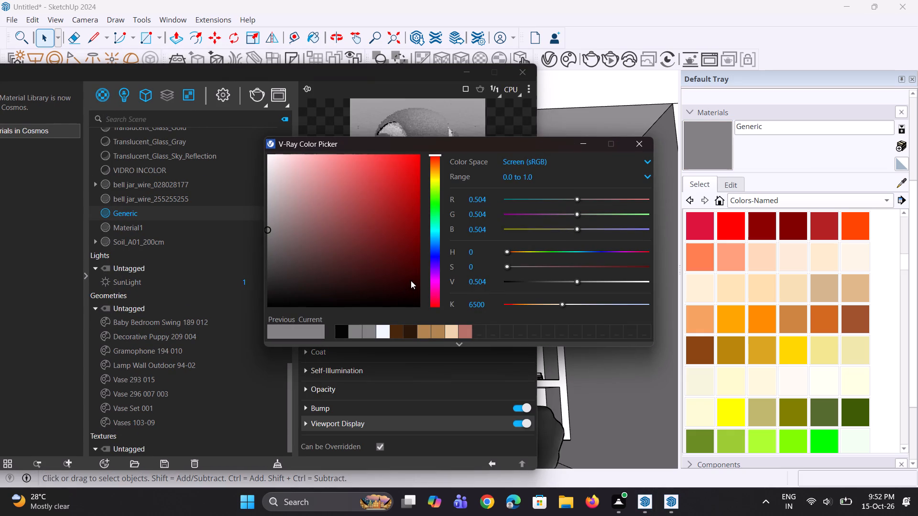
{"action": "left_click_drag", "start_coordinate": [432, 157], "coordinate": [435, 162]}
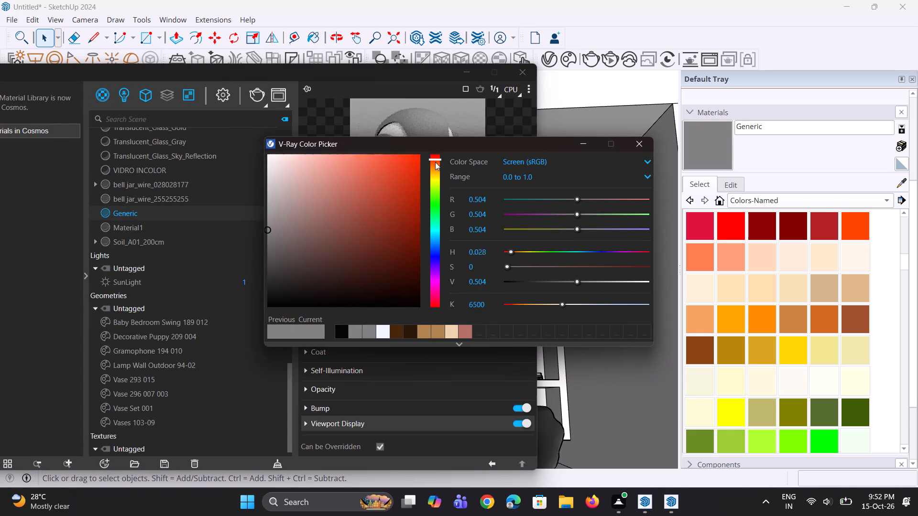
{"action": "left_click_drag", "start_coordinate": [435, 162], "coordinate": [440, 177]}
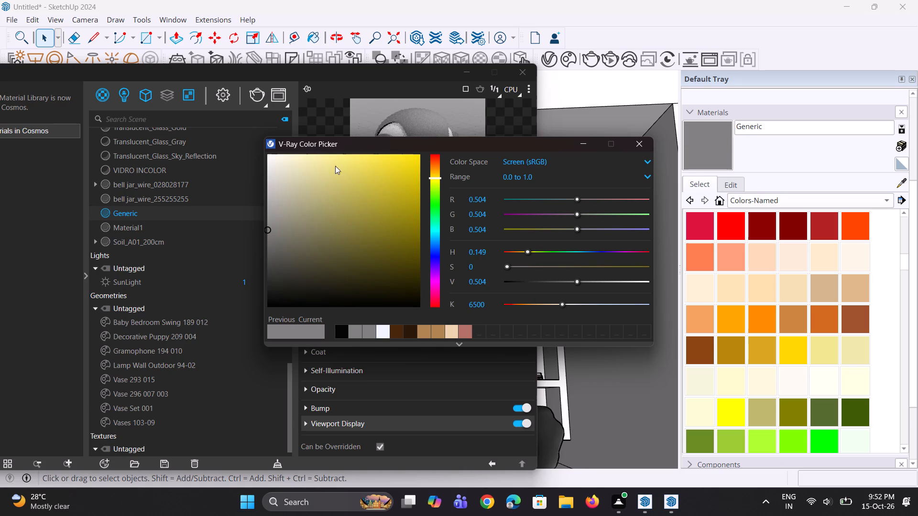
{"action": "left_click", "coordinate": [286, 163]}
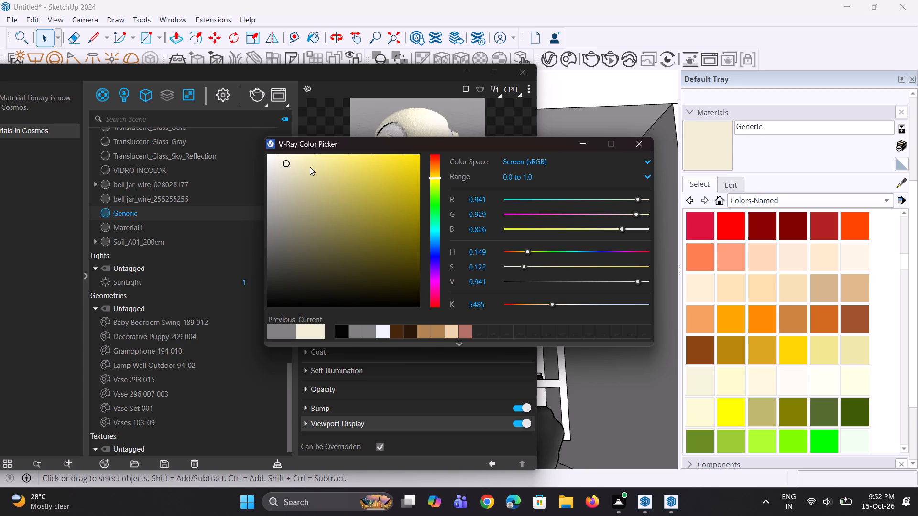
{"action": "left_click_drag", "start_coordinate": [448, 147], "coordinate": [623, 220]}
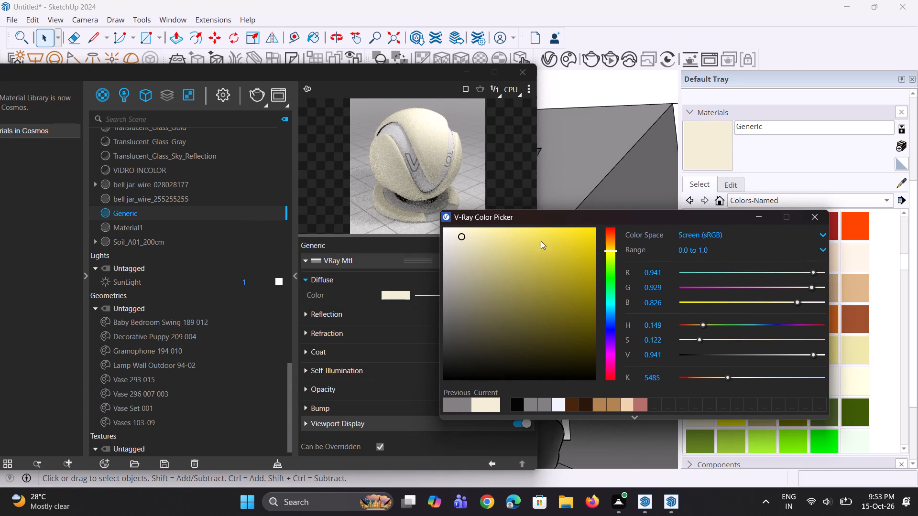
{"action": "left_click", "coordinate": [480, 238]}
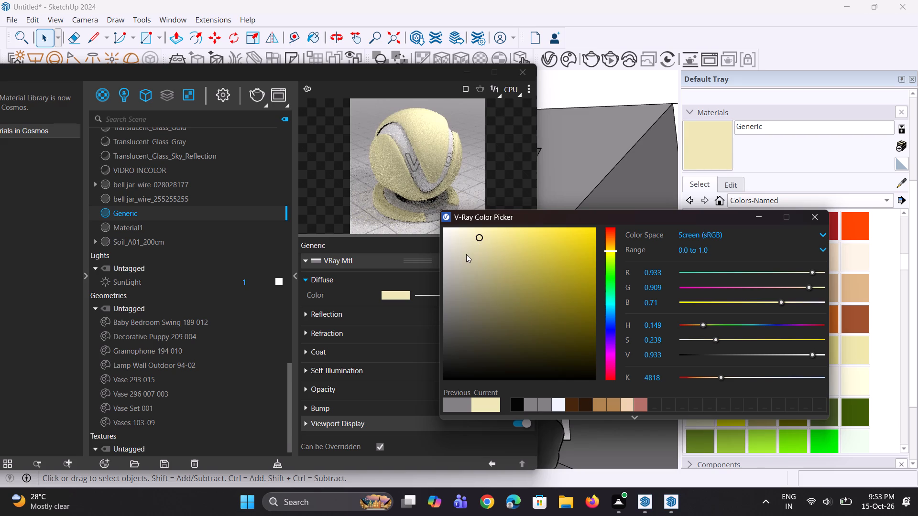
{"action": "left_click", "coordinate": [466, 254]}
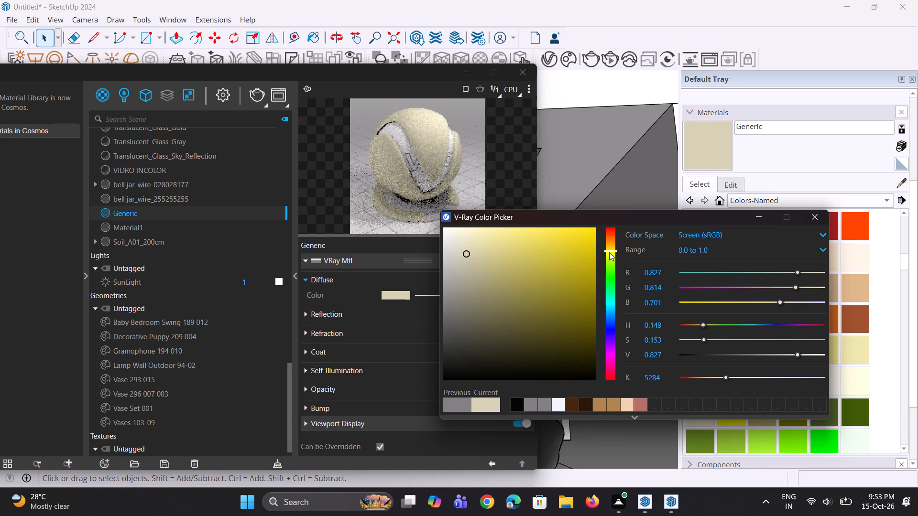
{"action": "left_click_drag", "start_coordinate": [609, 252], "coordinate": [612, 247]}
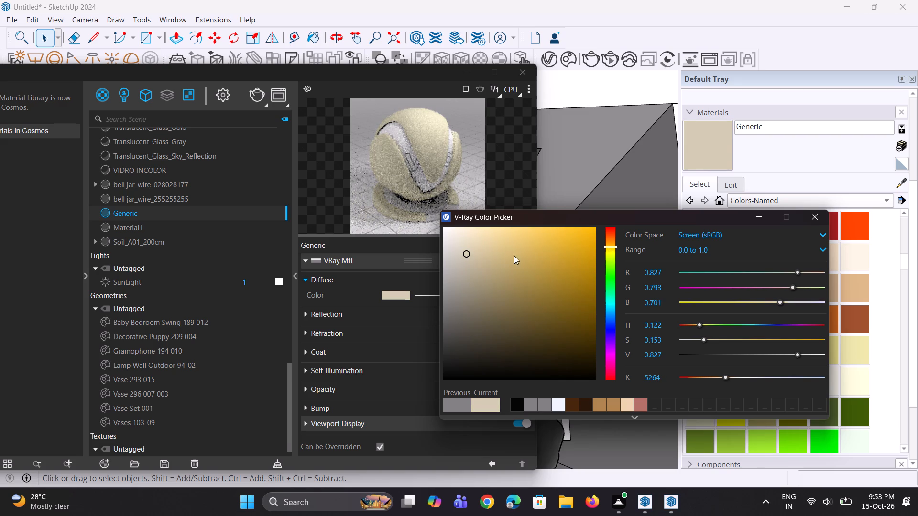
{"action": "left_click", "coordinate": [475, 242]}
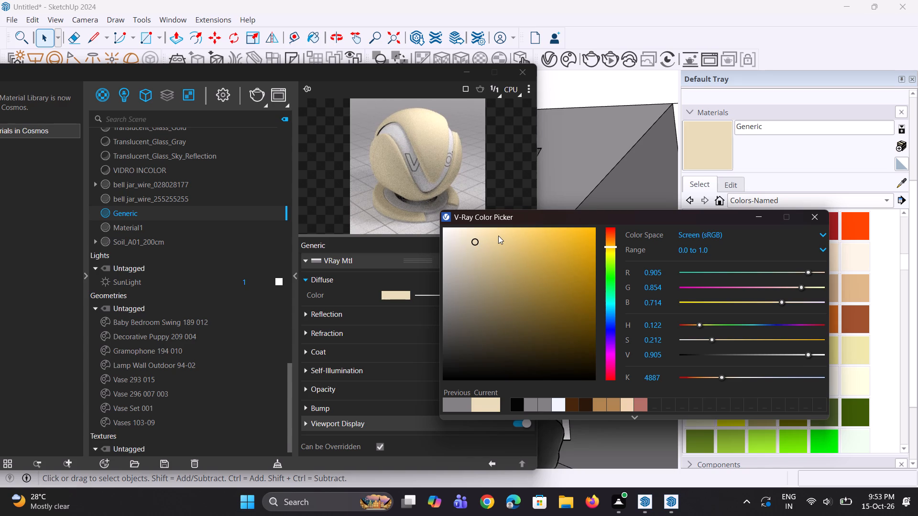
{"action": "left_click", "coordinate": [480, 239]}
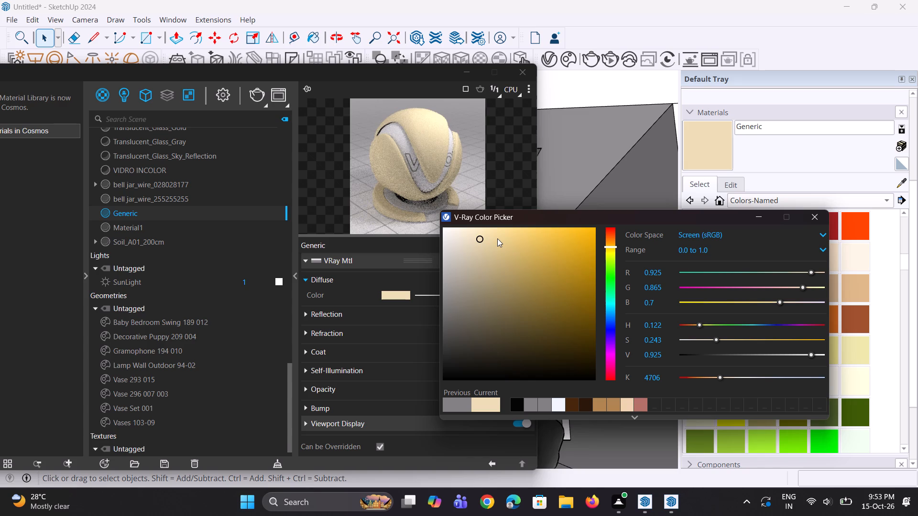
{"action": "left_click", "coordinate": [470, 243]}
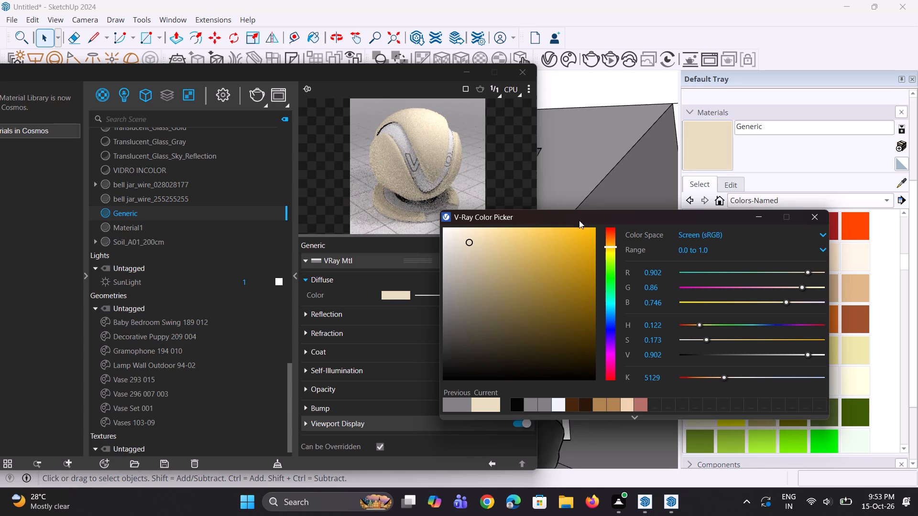
{"action": "left_click", "coordinate": [449, 176]}
Give the Generic material a grey reflection colour of 0.377 and a reflection glossiness of 0.95.
{"action": "left_click", "coordinate": [378, 323]}
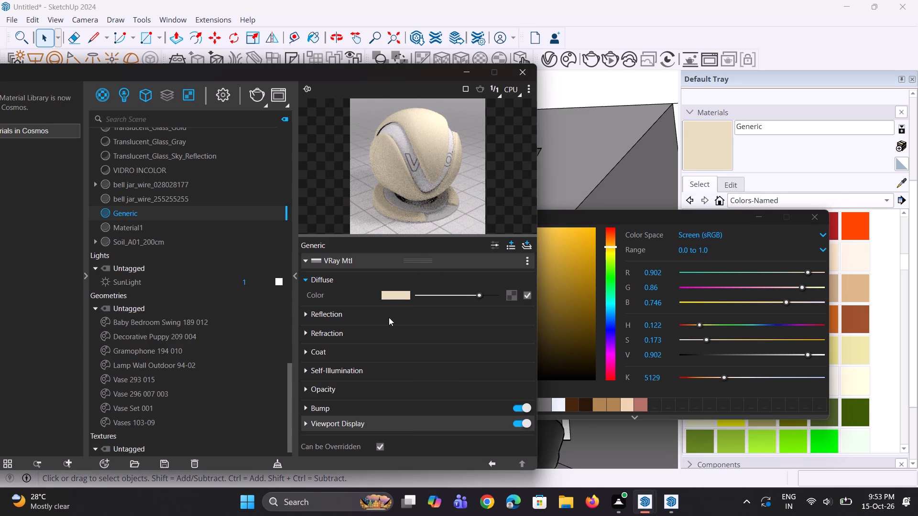
{"action": "left_click", "coordinate": [389, 317]}
{"action": "left_click_drag", "start_coordinate": [421, 326], "coordinate": [426, 328]}
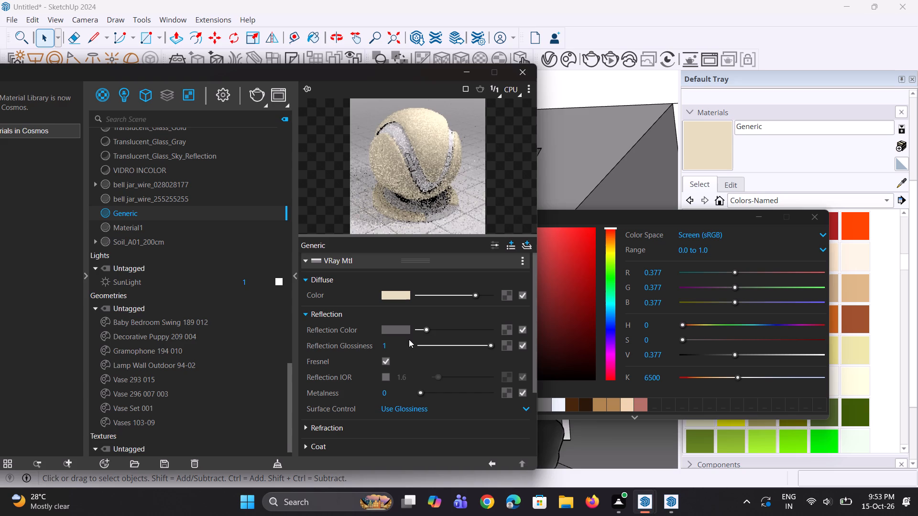
{"action": "left_click_drag", "start_coordinate": [409, 339], "coordinate": [358, 340]}
{"action": "left_click_drag", "start_coordinate": [400, 348], "coordinate": [361, 343]}
{"action": "type", "text": "0.95"}
{"action": "key", "text": "Return"}
{"action": "double_click", "coordinate": [440, 152]}
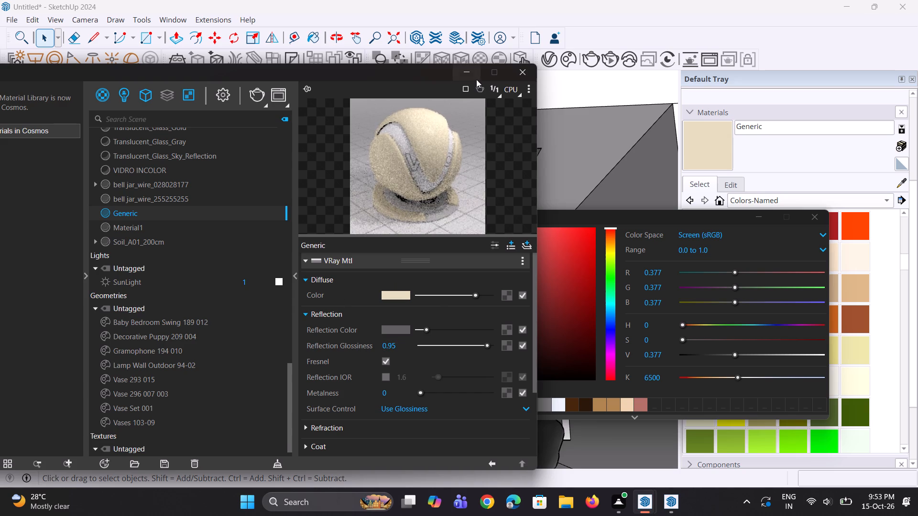
Paint the room's left wall, including its inner and outer moulded panel faces, with the beige Generic material.
{"action": "left_click", "coordinate": [470, 73]}
{"action": "left_click", "coordinate": [699, 147]}
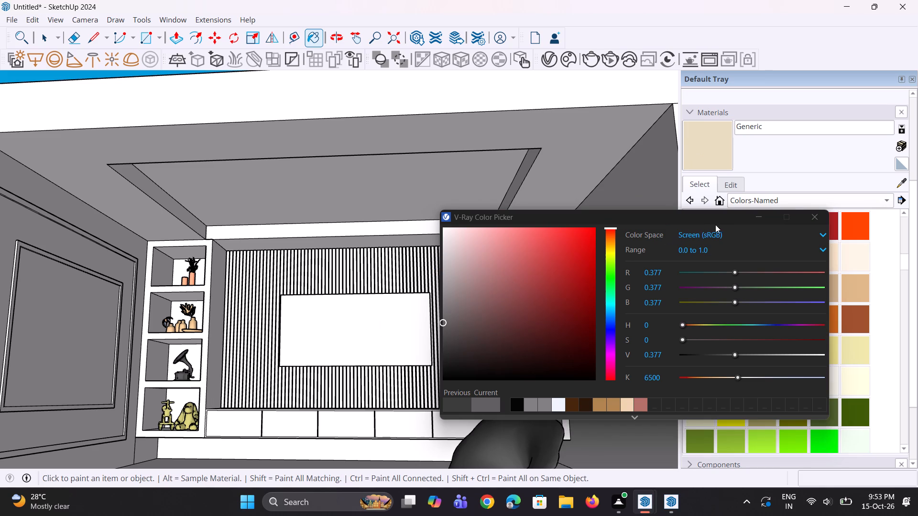
{"action": "left_click", "coordinate": [760, 217]}
{"action": "scroll", "coordinate": [393, 293], "scroll_direction": "up", "scroll_amount": 1}
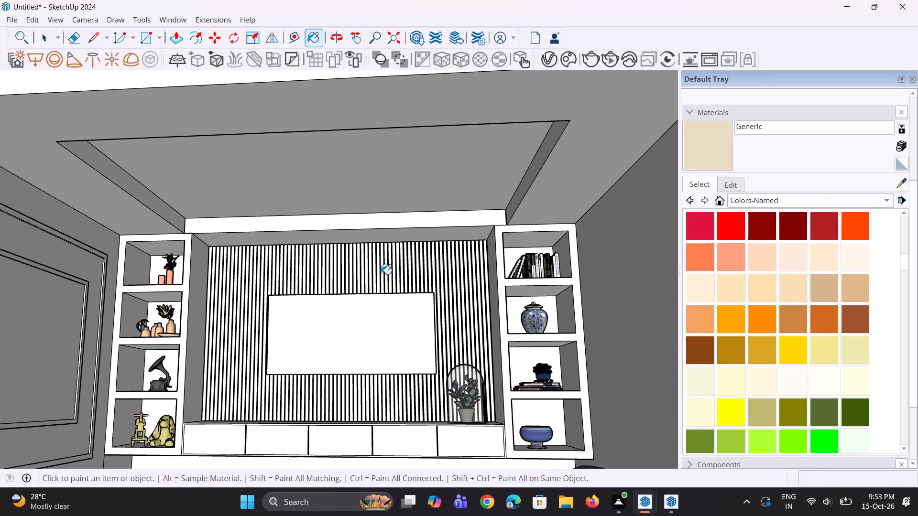
{"action": "scroll", "coordinate": [381, 274], "scroll_direction": "down", "scroll_amount": 5}
{"action": "left_click", "coordinate": [197, 296]}
{"action": "scroll", "coordinate": [150, 269], "scroll_direction": "up", "scroll_amount": 5}
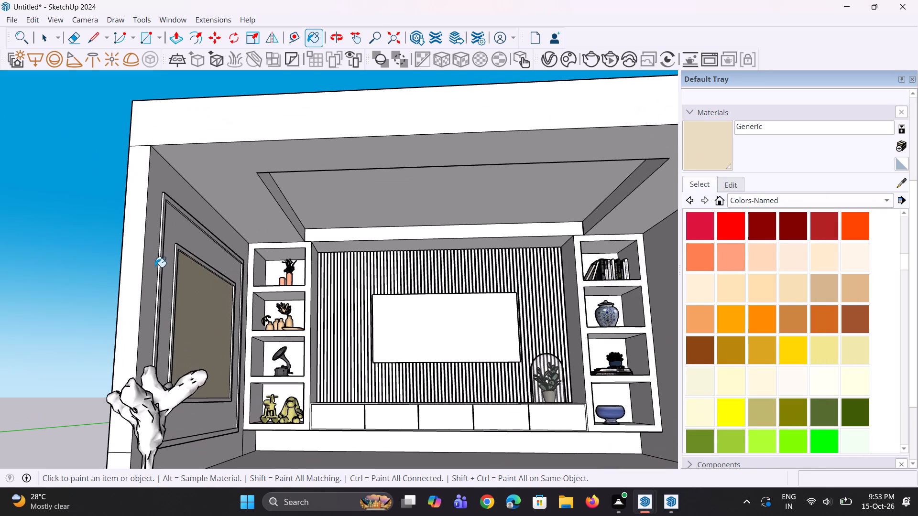
{"action": "left_click", "coordinate": [166, 265]}
{"action": "left_click", "coordinate": [147, 257]}
{"action": "scroll", "coordinate": [147, 256], "scroll_direction": "down", "scroll_amount": 4}
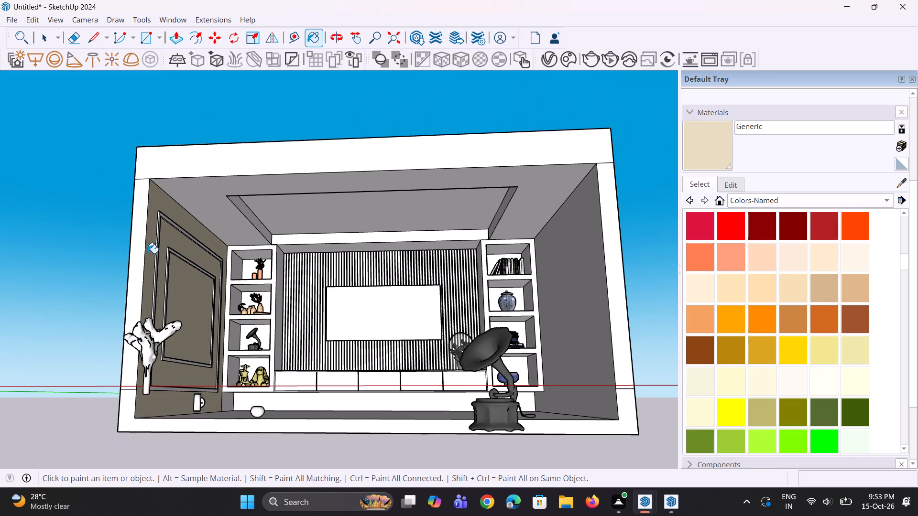
{"action": "scroll", "coordinate": [254, 233], "scroll_direction": "down", "scroll_amount": 2}
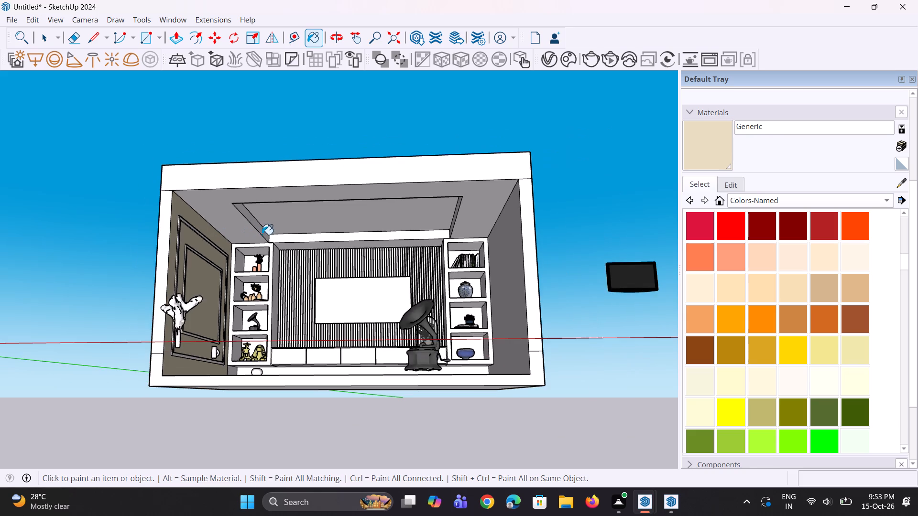
Paint the room's right wall and the back wall strip below the base cabinets with the beige Generic material.
{"action": "scroll", "coordinate": [419, 251], "scroll_direction": "up", "scroll_amount": 2}
{"action": "left_click", "coordinate": [517, 274]}
{"action": "scroll", "coordinate": [520, 287], "scroll_direction": "down", "scroll_amount": 4}
{"action": "scroll", "coordinate": [489, 362], "scroll_direction": "up", "scroll_amount": 2}
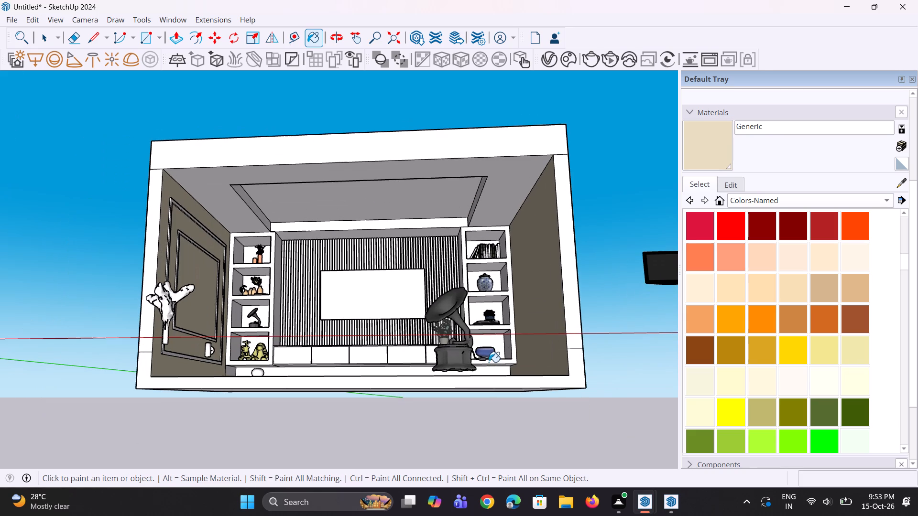
{"action": "scroll", "coordinate": [489, 370], "scroll_direction": "up", "scroll_amount": 6}
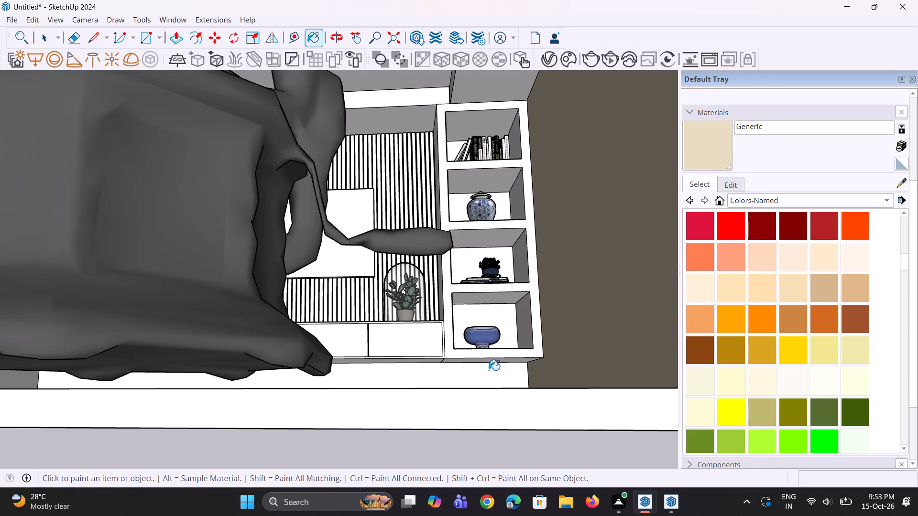
{"action": "left_click", "coordinate": [489, 370]}
{"action": "scroll", "coordinate": [489, 370], "scroll_direction": "down", "scroll_amount": 11}
{"action": "middle_click_drag", "start_coordinate": [487, 361], "coordinate": [481, 393]}
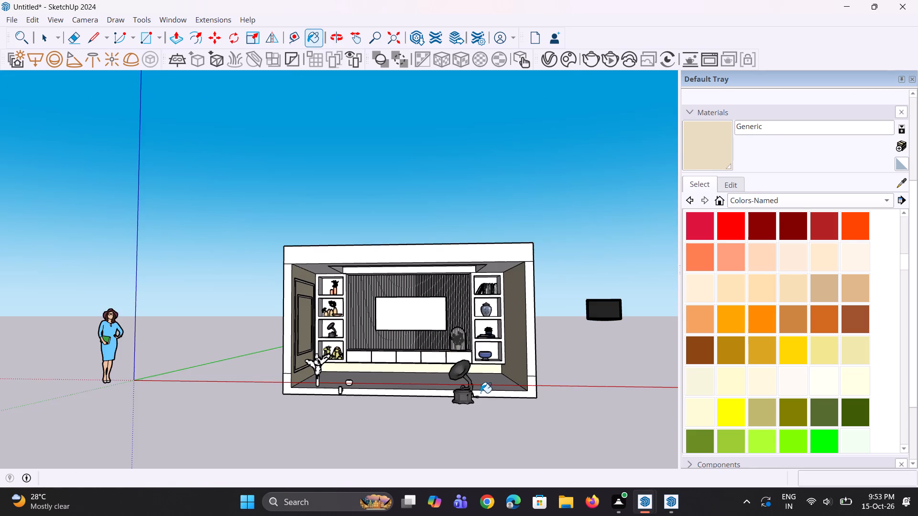
{"action": "scroll", "coordinate": [449, 367], "scroll_direction": "up", "scroll_amount": 4}
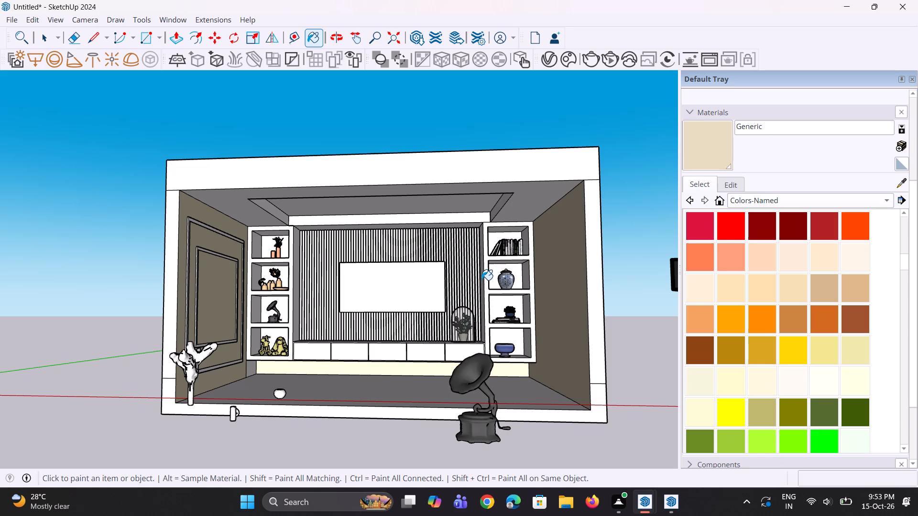
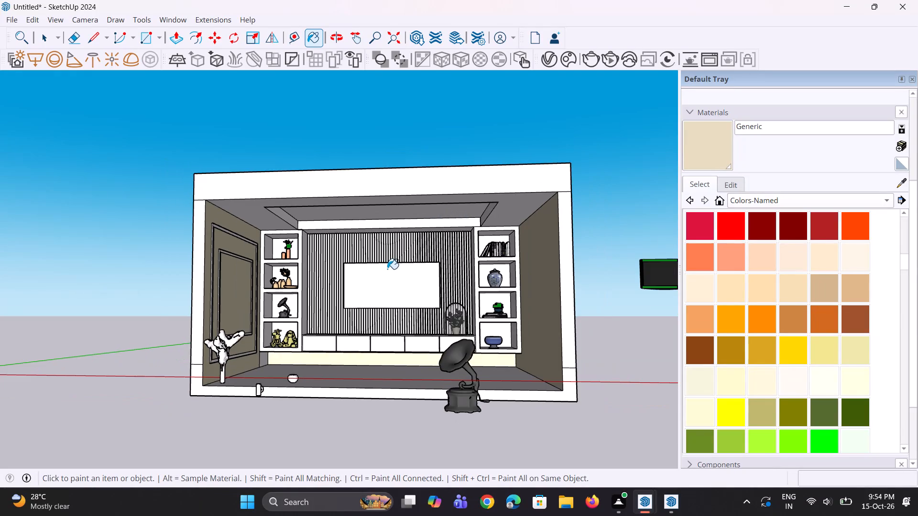
Create another V-Ray material of the Generic type in the Asset Editor.
{"action": "scroll", "coordinate": [327, 304], "scroll_direction": "up", "scroll_amount": 2}
{"action": "scroll", "coordinate": [258, 303], "scroll_direction": "up", "scroll_amount": 1}
{"action": "middle_click_drag", "start_coordinate": [227, 304], "coordinate": [175, 301]}
{"action": "scroll", "coordinate": [195, 281], "scroll_direction": "down", "scroll_amount": 3}
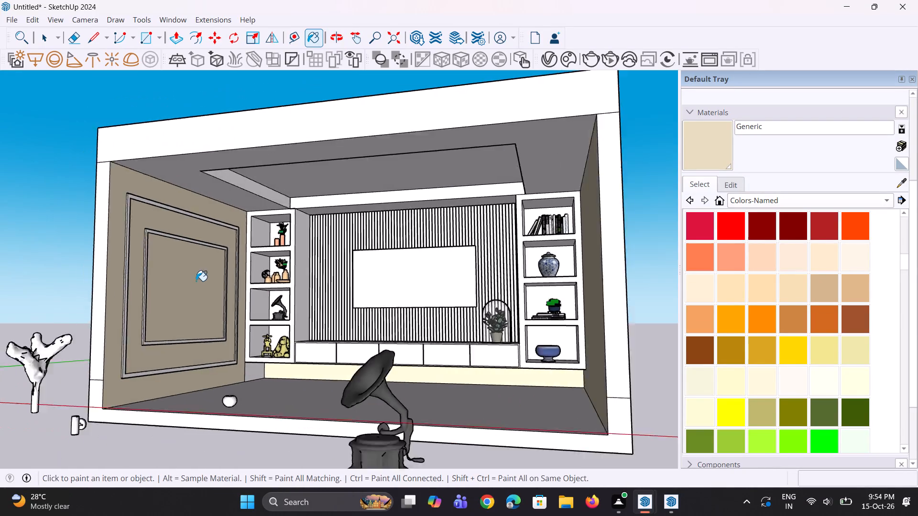
{"action": "scroll", "coordinate": [196, 281], "scroll_direction": "down", "scroll_amount": 2}
{"action": "middle_click_drag", "start_coordinate": [281, 282], "coordinate": [314, 274]}
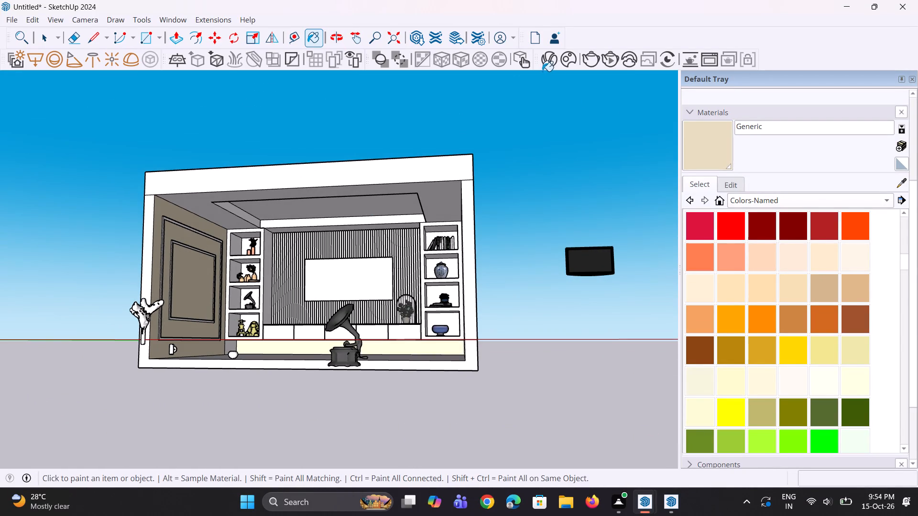
{"action": "left_click", "coordinate": [543, 67]}
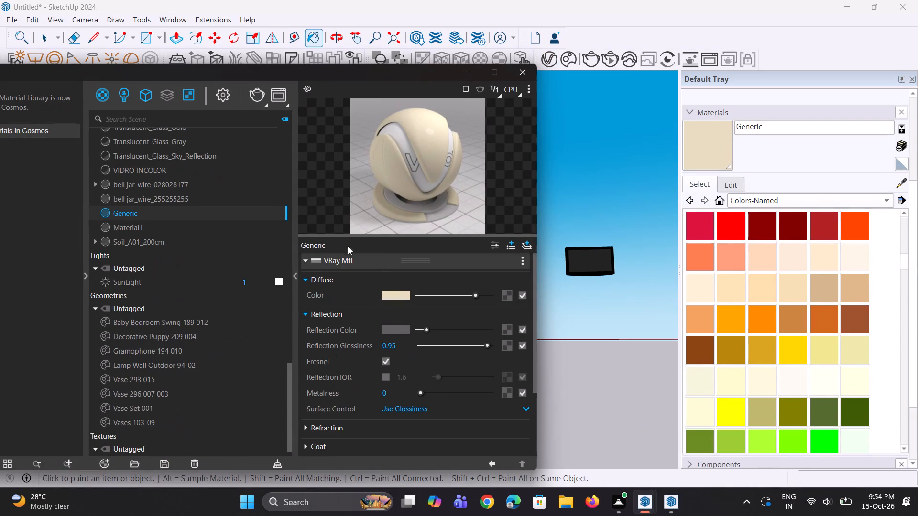
{"action": "right_click", "coordinate": [92, 103]}
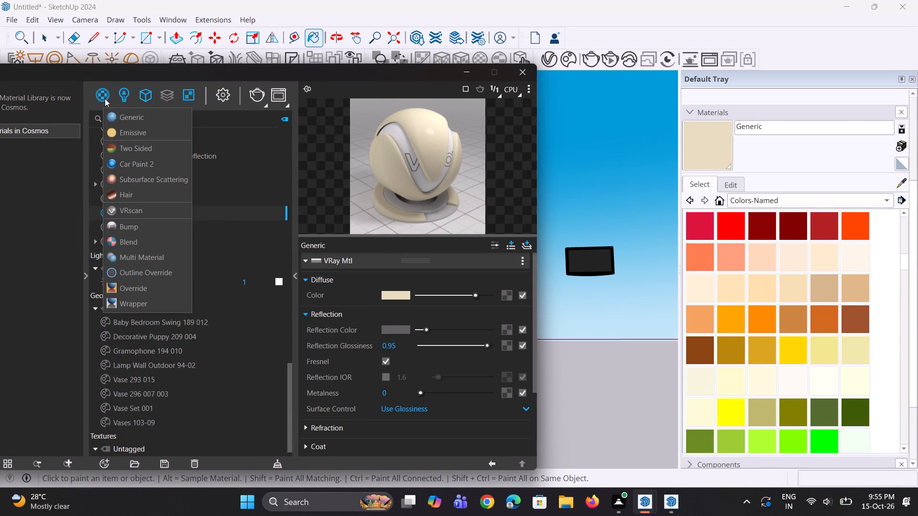
{"action": "left_click", "coordinate": [120, 119]}
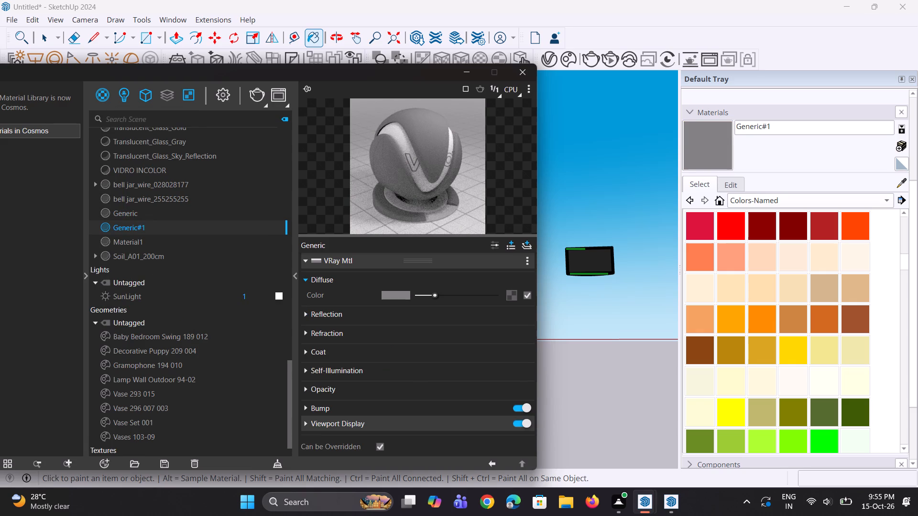
Set the new Generic#1 material's diffuse colour to light peach, R 0.933, G 0.813, B 0.706.
{"action": "left_click", "coordinate": [393, 296]}
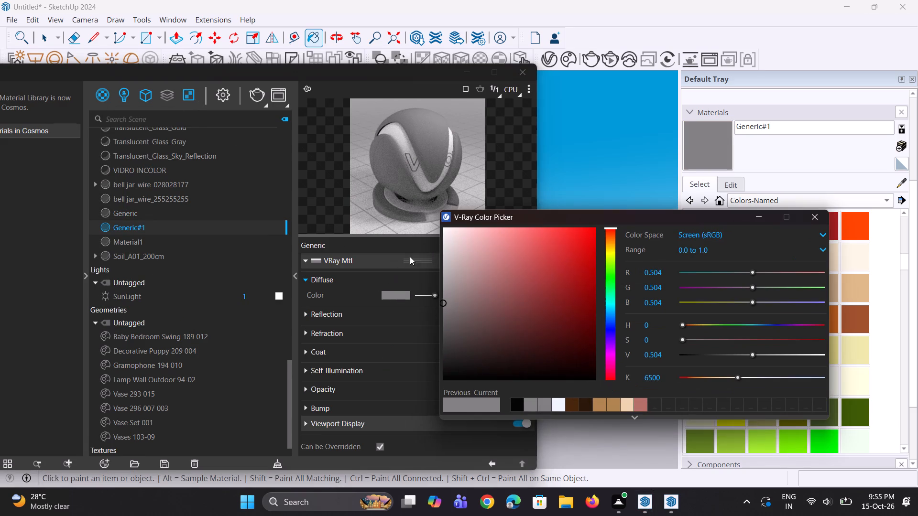
{"action": "left_click_drag", "start_coordinate": [613, 229], "coordinate": [615, 237]}
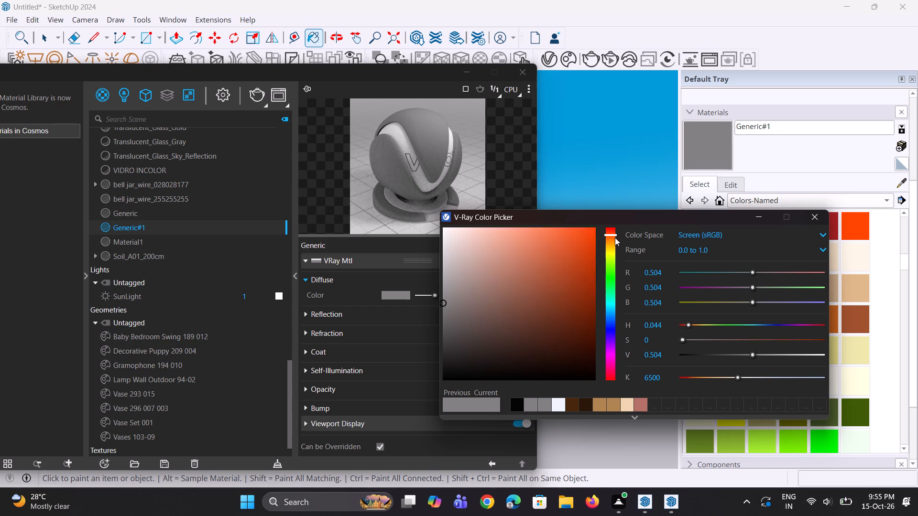
{"action": "left_click_drag", "start_coordinate": [615, 237], "coordinate": [615, 240]}
{"action": "left_click", "coordinate": [496, 238]}
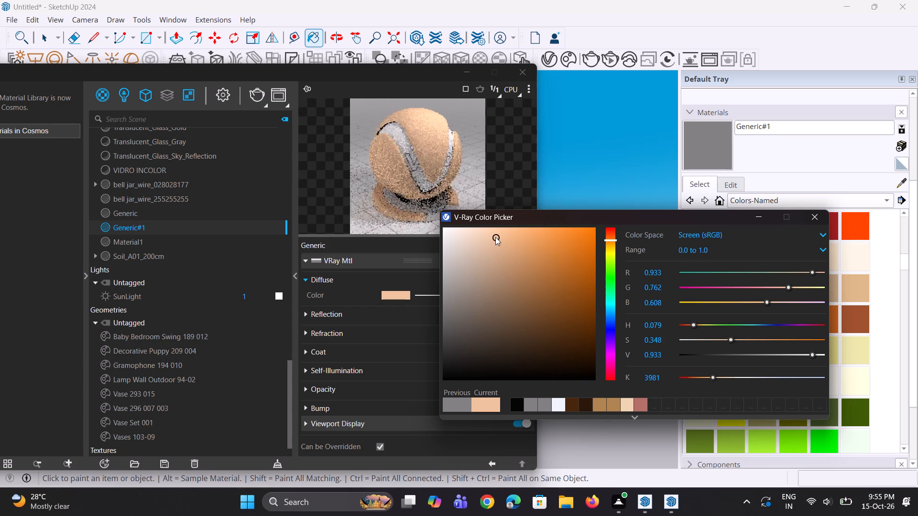
{"action": "left_click_drag", "start_coordinate": [494, 236], "coordinate": [483, 236]}
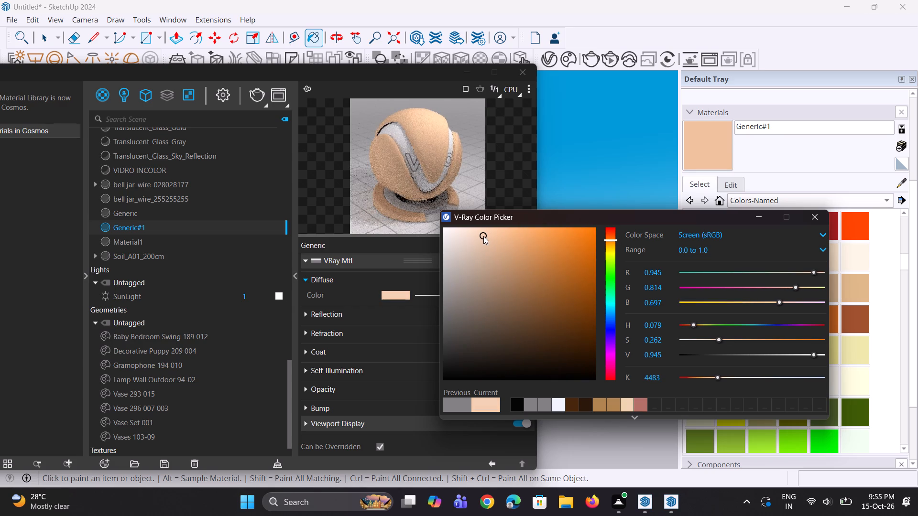
{"action": "left_click_drag", "start_coordinate": [483, 236], "coordinate": [483, 236]}
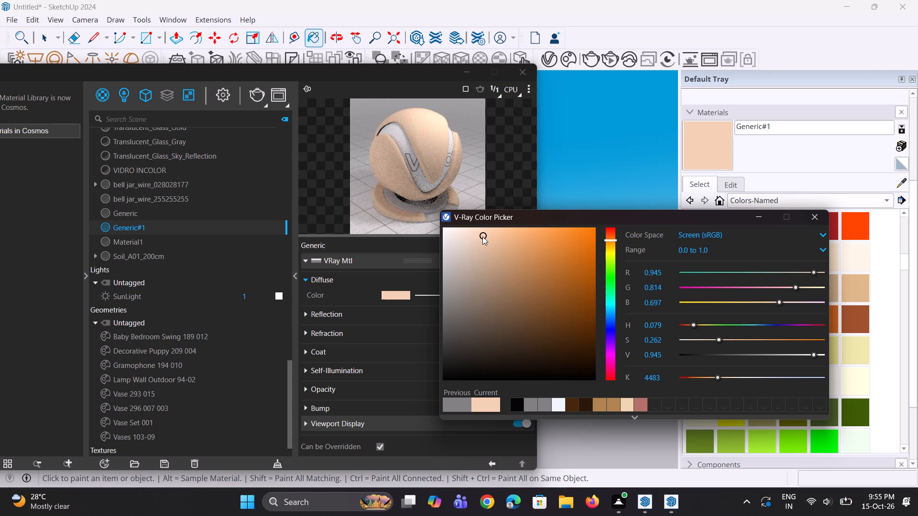
{"action": "left_click", "coordinate": [482, 236]}
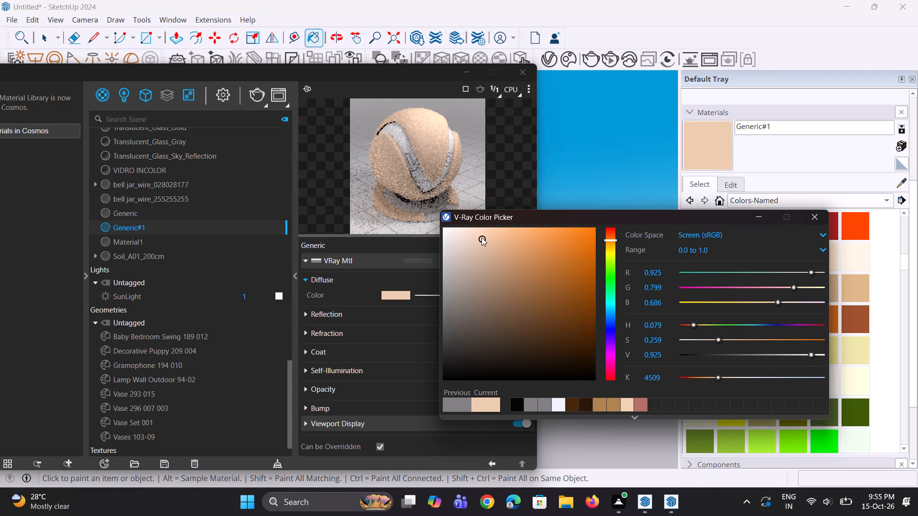
{"action": "left_click", "coordinate": [481, 237]}
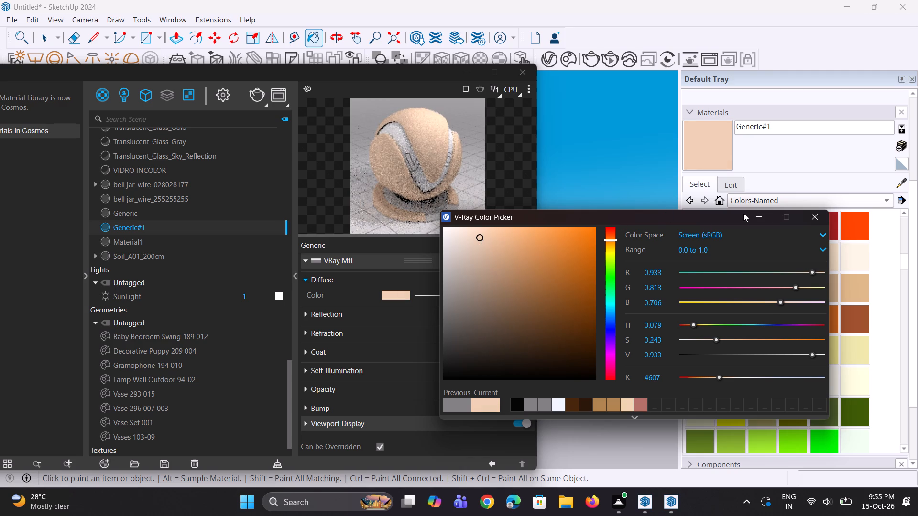
{"action": "left_click", "coordinate": [747, 219]}
Give the Generic#1 material a grey reflection colour and a reflection glossiness of 0.95.
{"action": "left_click", "coordinate": [330, 315]}
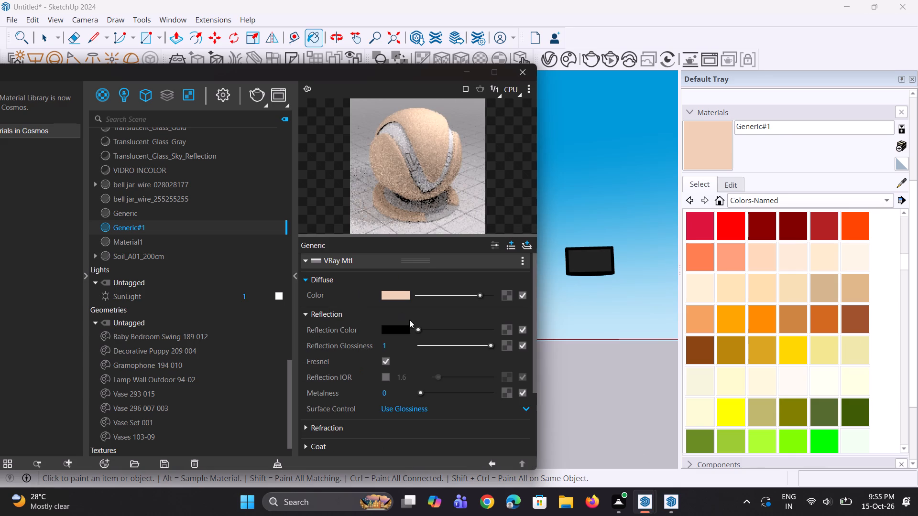
{"action": "left_click_drag", "start_coordinate": [417, 330], "coordinate": [430, 337]}
{"action": "left_click_drag", "start_coordinate": [398, 342], "coordinate": [375, 345]}
{"action": "type", "text": "0.95"}
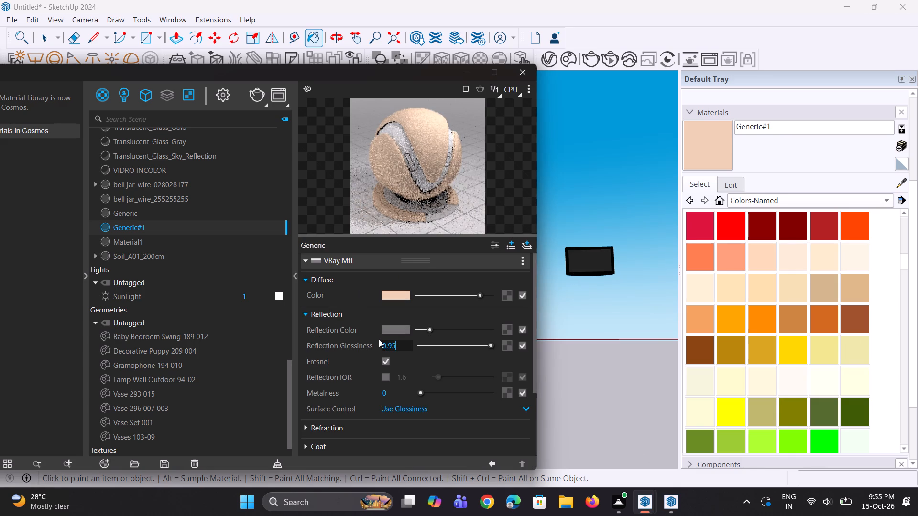
{"action": "key", "text": "Return"}
{"action": "double_click", "coordinate": [436, 186]}
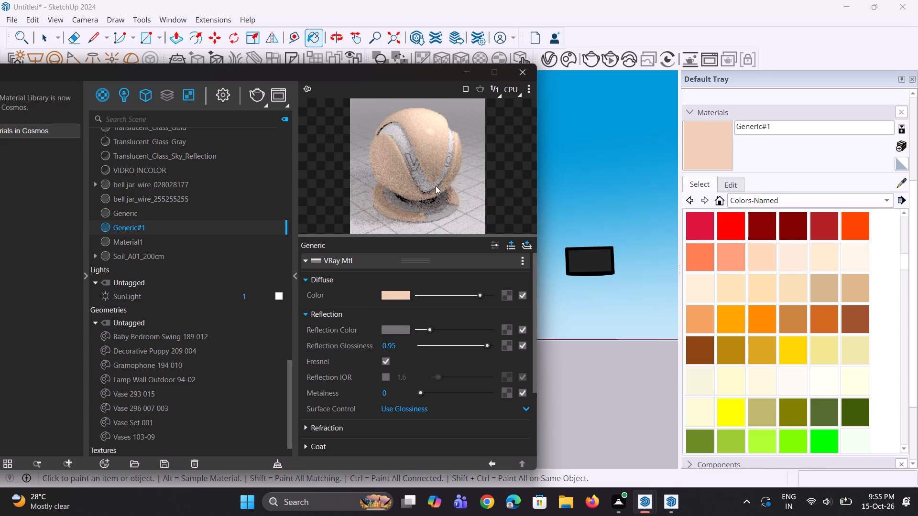
{"action": "left_click", "coordinate": [465, 77]}
Paint scattered slats from the middle to the right end of the TV panel with the peach Generic#1 material.
{"action": "scroll", "coordinate": [366, 276], "scroll_direction": "up", "scroll_amount": 4}
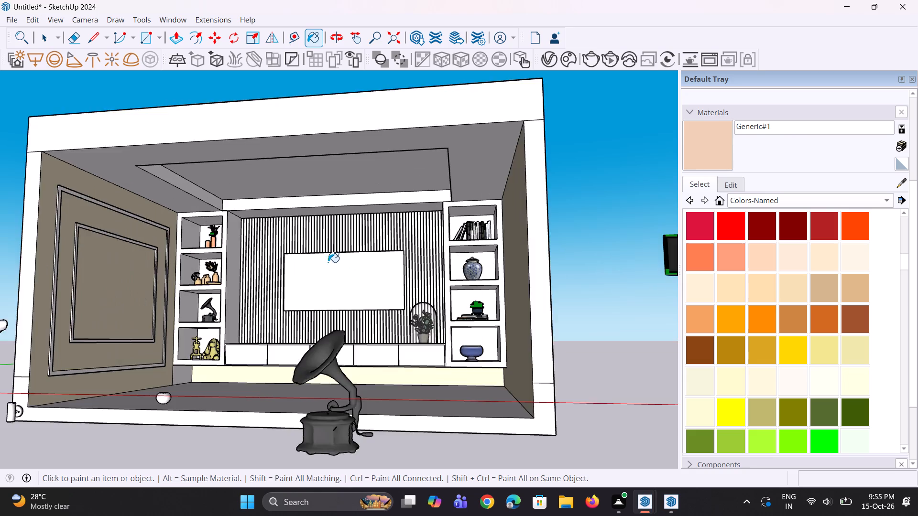
{"action": "scroll", "coordinate": [328, 262], "scroll_direction": "up", "scroll_amount": 5}
{"action": "left_click", "coordinate": [318, 230]}
{"action": "left_click", "coordinate": [321, 231]}
{"action": "left_click", "coordinate": [325, 234]}
{"action": "left_click_drag", "start_coordinate": [325, 234], "coordinate": [332, 236]}
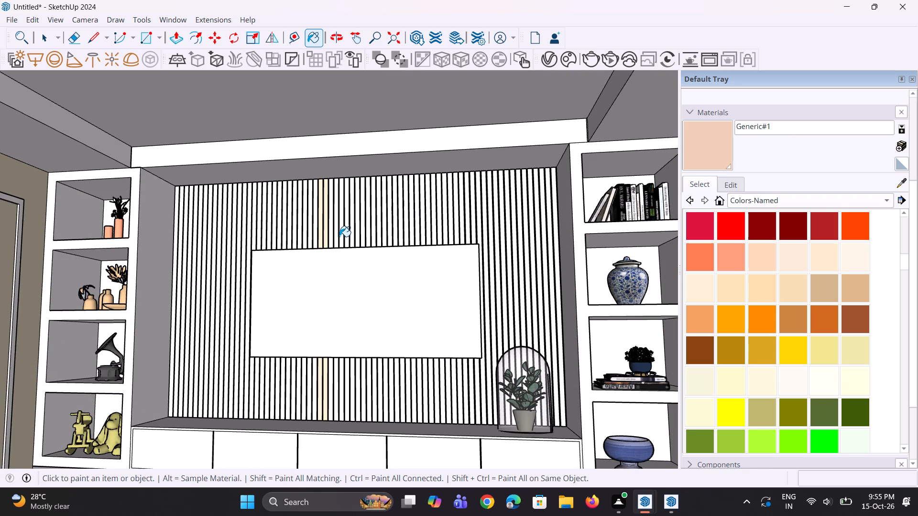
{"action": "double_click", "coordinate": [339, 236]}
{"action": "left_click", "coordinate": [350, 237]}
{"action": "left_click_drag", "start_coordinate": [363, 236], "coordinate": [373, 237]}
{"action": "left_click", "coordinate": [385, 237]}
{"action": "left_click_drag", "start_coordinate": [403, 237], "coordinate": [422, 237]}
{"action": "left_click", "coordinate": [447, 237]}
{"action": "left_click", "coordinate": [463, 240]}
{"action": "left_click_drag", "start_coordinate": [485, 240], "coordinate": [491, 241]}
{"action": "left_click", "coordinate": [509, 243]}
{"action": "left_click", "coordinate": [513, 246]}
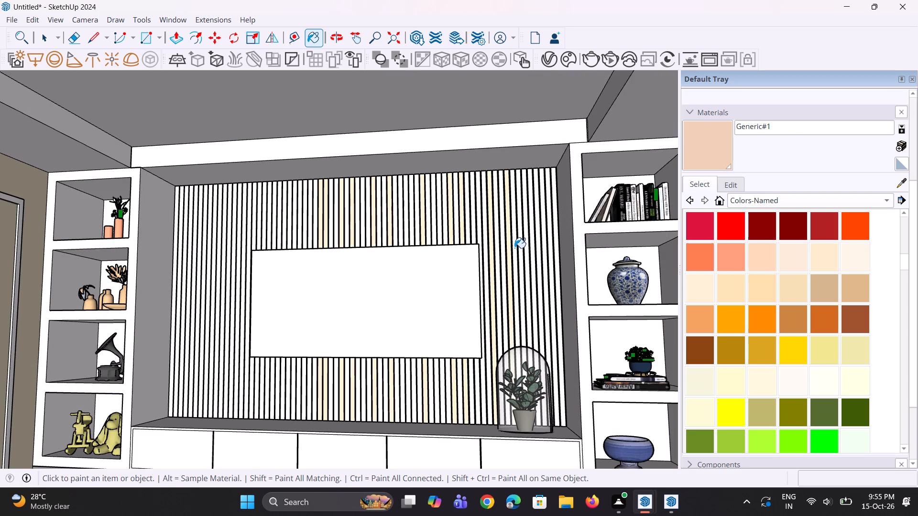
{"action": "scroll", "coordinate": [534, 255], "scroll_direction": "up", "scroll_amount": 7}
{"action": "left_click", "coordinate": [565, 263]}
{"action": "left_click", "coordinate": [569, 270]}
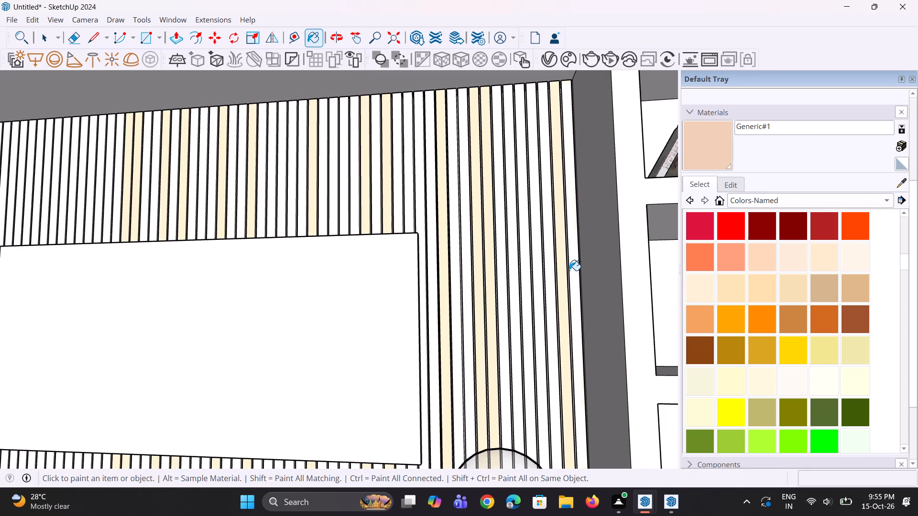
Paint the first eight slats at the left end of the TV panel with the peach Generic#1 material.
{"action": "scroll", "coordinate": [536, 285], "scroll_direction": "down", "scroll_amount": 15}
{"action": "middle_click_drag", "start_coordinate": [433, 274], "coordinate": [382, 278]}
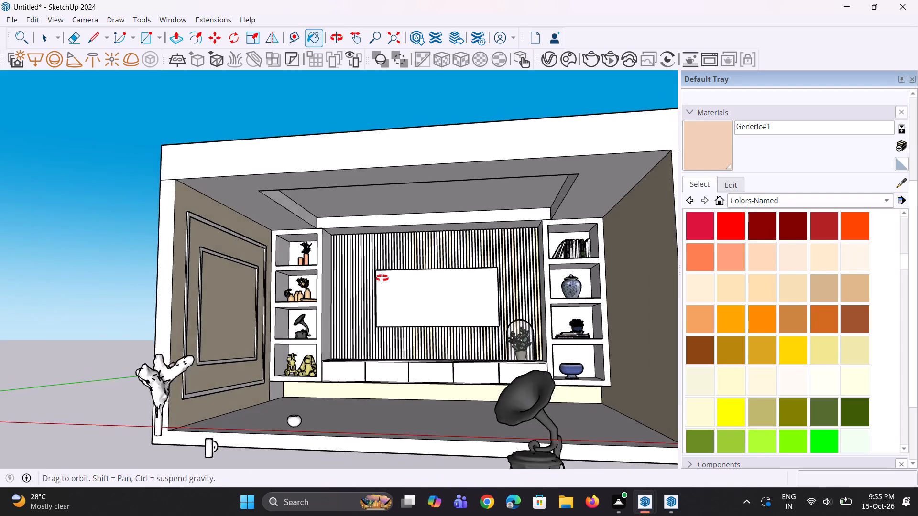
{"action": "middle_click_drag", "start_coordinate": [382, 278], "coordinate": [354, 274]}
{"action": "scroll", "coordinate": [354, 274], "scroll_direction": "up", "scroll_amount": 7}
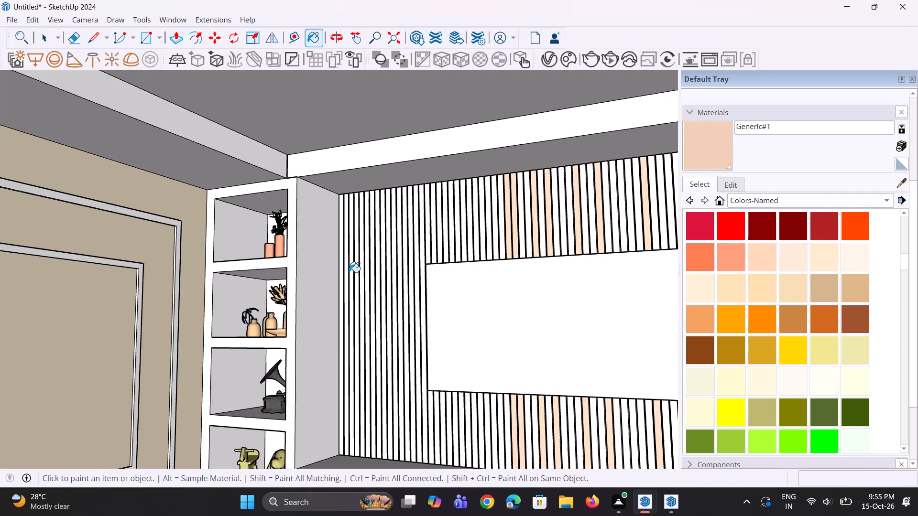
{"action": "scroll", "coordinate": [349, 272], "scroll_direction": "up", "scroll_amount": 4}
{"action": "left_click", "coordinate": [338, 271]}
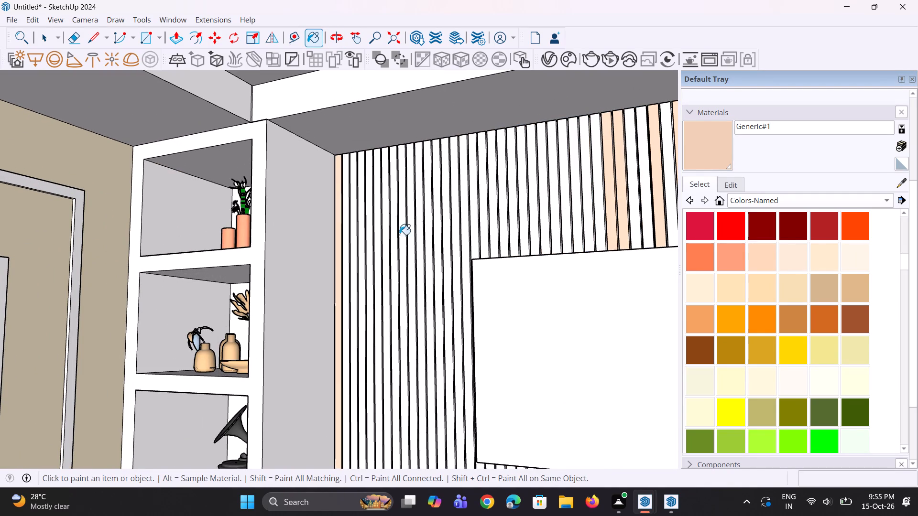
{"action": "left_click", "coordinate": [347, 234]}
{"action": "left_click", "coordinate": [353, 238]}
{"action": "double_click", "coordinate": [359, 241]}
{"action": "double_click", "coordinate": [366, 245]}
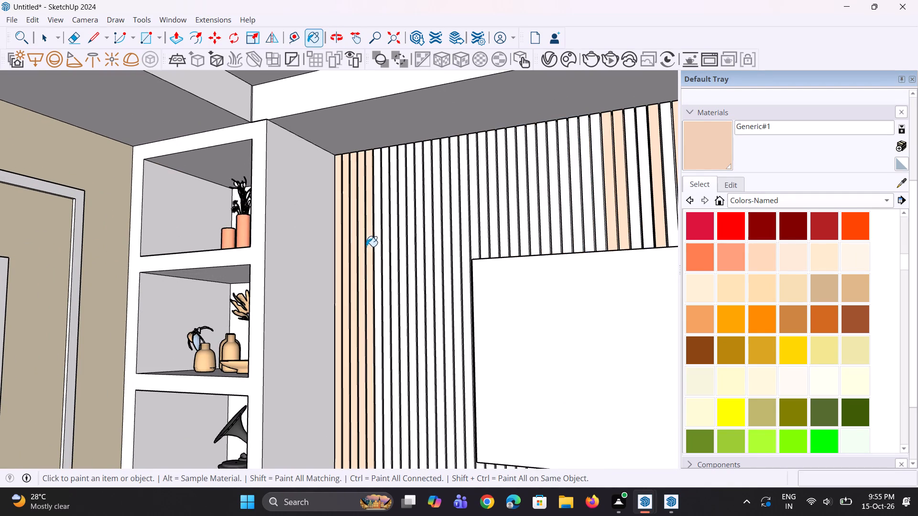
{"action": "left_click", "coordinate": [373, 253]}
{"action": "left_click", "coordinate": [388, 259]}
{"action": "left_click", "coordinate": [386, 255]}
{"action": "double_click", "coordinate": [394, 258]}
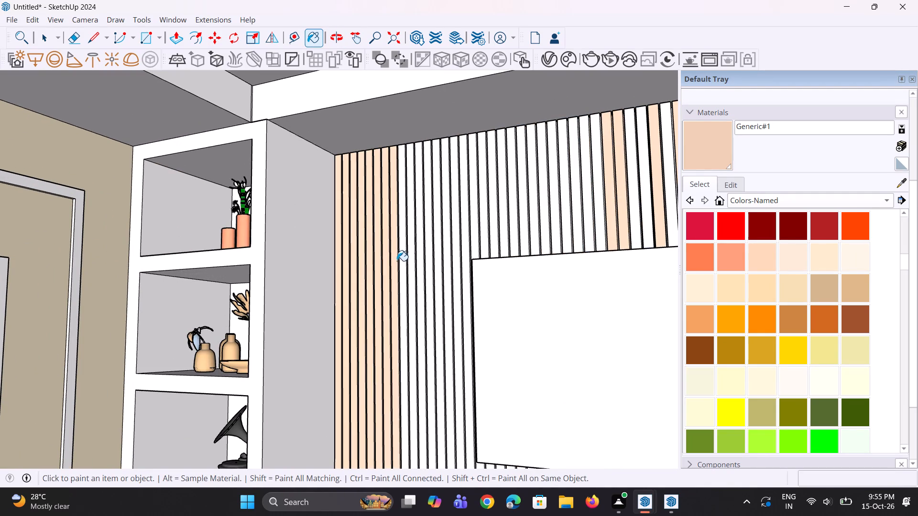
Continue the peach Generic#1 material over the slats up to the left edge of the TV.
{"action": "left_click", "coordinate": [400, 262]}
{"action": "double_click", "coordinate": [407, 258]}
{"action": "double_click", "coordinate": [418, 253]}
{"action": "left_click", "coordinate": [425, 253]}
{"action": "left_click", "coordinate": [428, 252]}
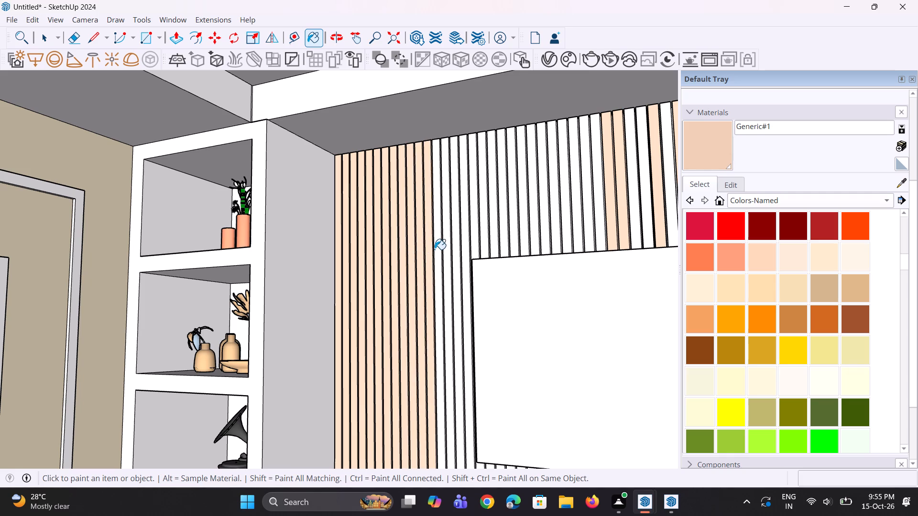
{"action": "triple_click", "coordinate": [435, 249]}
{"action": "left_click", "coordinate": [437, 249]}
{"action": "left_click", "coordinate": [457, 249]}
{"action": "left_click", "coordinate": [443, 255]}
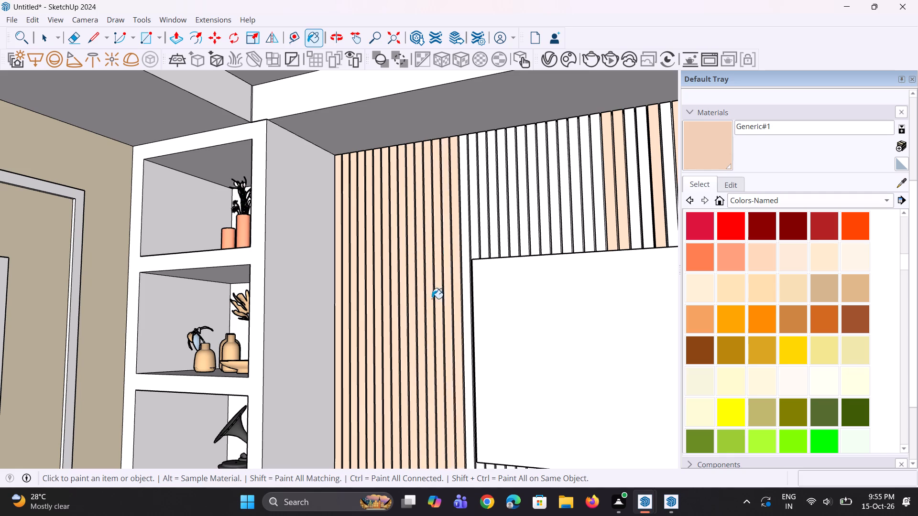
Paint the consecutive slats starting at the TV's left edge and continuing above it with the peach Generic#1 material.
{"action": "scroll", "coordinate": [420, 339], "scroll_direction": "down", "scroll_amount": 4}
{"action": "scroll", "coordinate": [454, 264], "scroll_direction": "up", "scroll_amount": 6}
{"action": "left_click", "coordinate": [451, 251]}
{"action": "left_click", "coordinate": [459, 254]}
{"action": "double_click", "coordinate": [465, 258]}
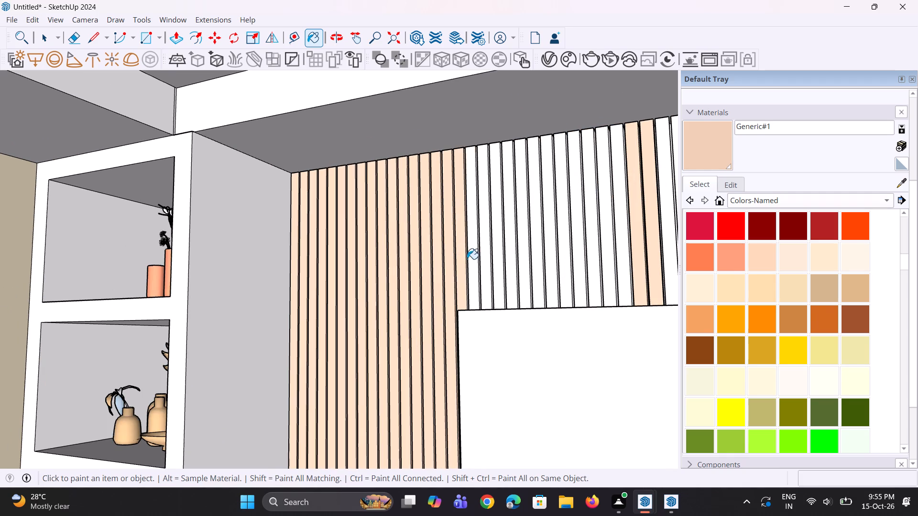
{"action": "left_click", "coordinate": [482, 268]}
{"action": "left_click", "coordinate": [489, 269]}
{"action": "left_click", "coordinate": [492, 270]}
{"action": "double_click", "coordinate": [497, 273]}
{"action": "left_click", "coordinate": [508, 274]}
{"action": "left_click", "coordinate": [513, 277]}
{"action": "left_click", "coordinate": [522, 278]}
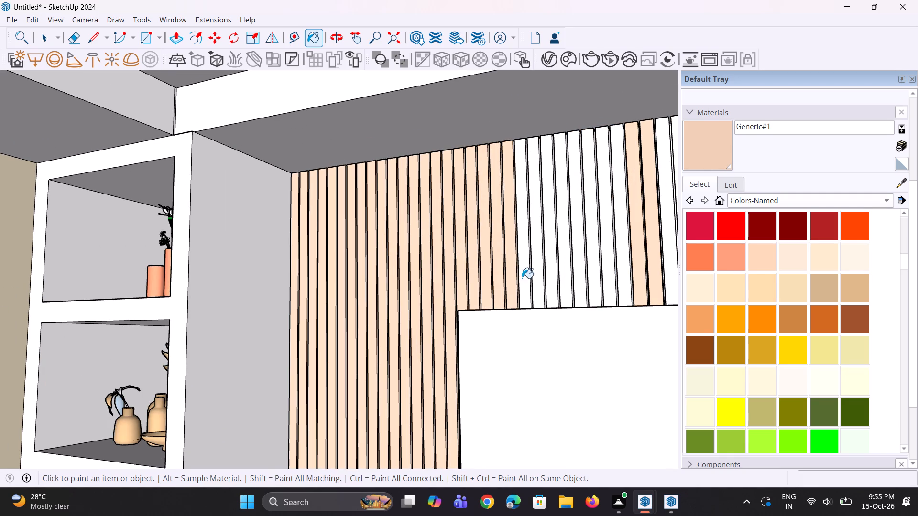
{"action": "left_click", "coordinate": [527, 279]}
{"action": "left_click", "coordinate": [541, 279]}
{"action": "left_click", "coordinate": [544, 279]}
Fill the unpainted slats above the TV's left half, between the already peach ones, with the Generic#1 material.
{"action": "scroll", "coordinate": [428, 293], "scroll_direction": "down", "scroll_amount": 3}
{"action": "scroll", "coordinate": [529, 257], "scroll_direction": "up", "scroll_amount": 3}
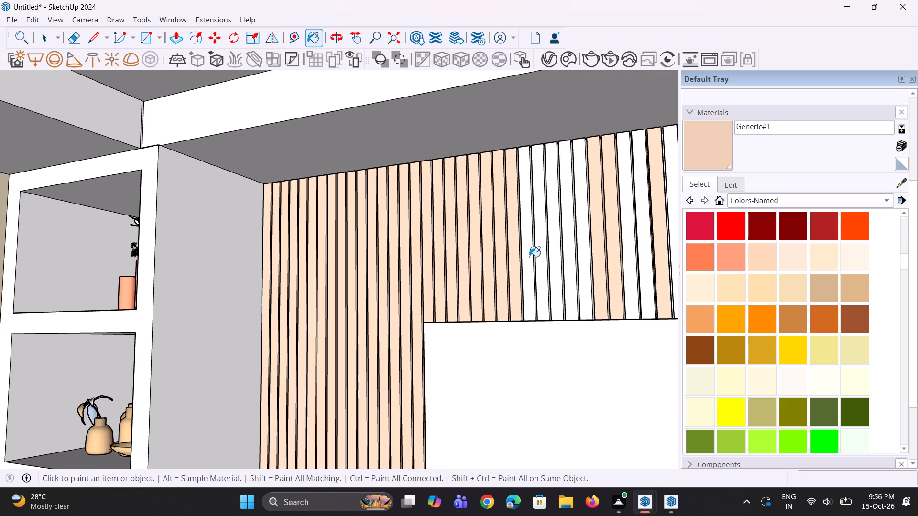
{"action": "left_click", "coordinate": [529, 256]}
{"action": "left_click", "coordinate": [540, 265]}
{"action": "left_click", "coordinate": [554, 272]}
{"action": "left_click", "coordinate": [569, 280]}
{"action": "left_click", "coordinate": [583, 283]}
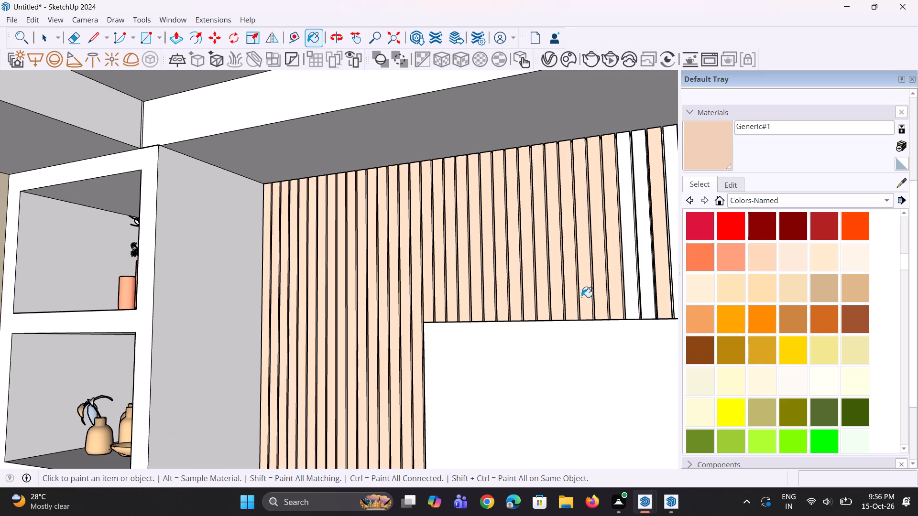
{"action": "scroll", "coordinate": [445, 296], "scroll_direction": "down", "scroll_amount": 4}
{"action": "scroll", "coordinate": [543, 269], "scroll_direction": "up", "scroll_amount": 3}
{"action": "left_click", "coordinate": [579, 275]}
{"action": "left_click", "coordinate": [564, 281]}
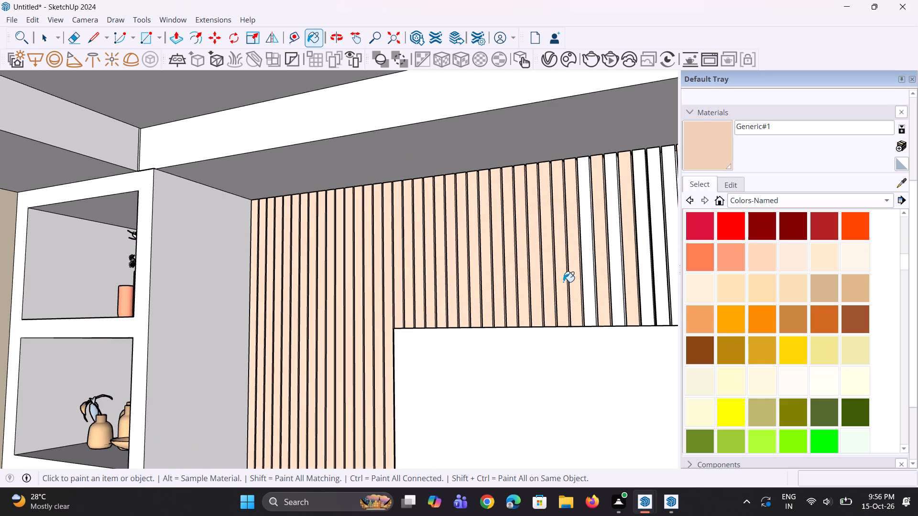
{"action": "left_click", "coordinate": [588, 292]}
{"action": "left_click", "coordinate": [615, 295]}
Paint the next five unpainted slats above the middle of the TV with the peach Generic#1 material.
{"action": "scroll", "coordinate": [512, 309], "scroll_direction": "down", "scroll_amount": 5}
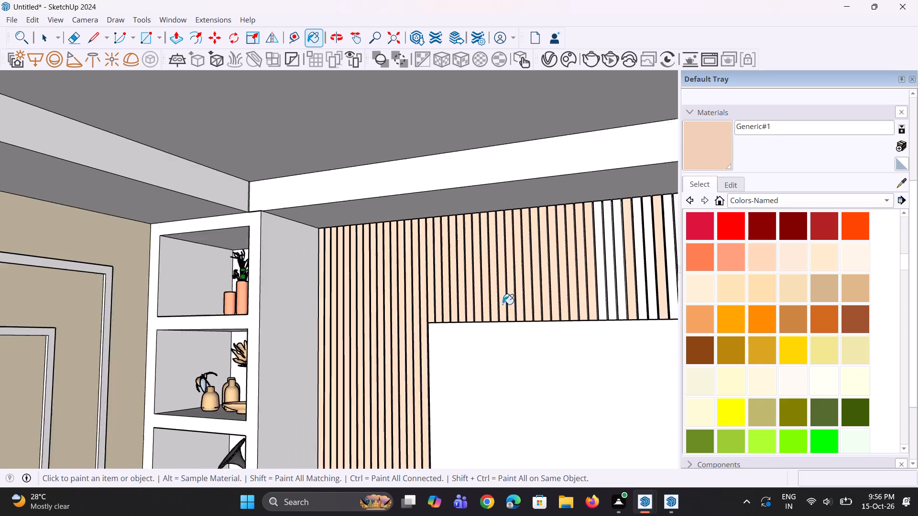
{"action": "scroll", "coordinate": [609, 270], "scroll_direction": "up", "scroll_amount": 6}
{"action": "left_click", "coordinate": [588, 276]}
{"action": "left_click", "coordinate": [601, 287]}
{"action": "left_click", "coordinate": [610, 294]}
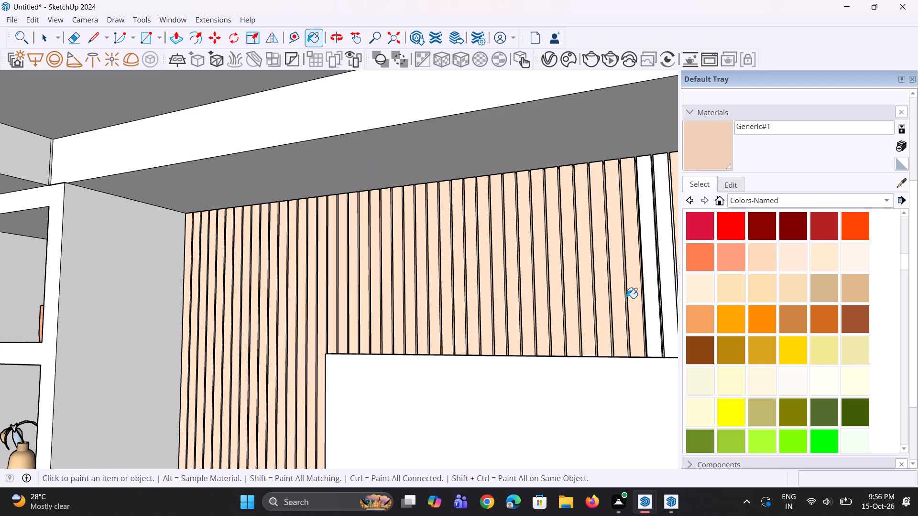
{"action": "left_click", "coordinate": [626, 298]}
{"action": "left_click", "coordinate": [652, 296]}
Continue the peach Generic#1 material over the next six unpainted slats above the TV's right half.
{"action": "scroll", "coordinate": [480, 324], "scroll_direction": "down", "scroll_amount": 9}
{"action": "scroll", "coordinate": [559, 298], "scroll_direction": "up", "scroll_amount": 4}
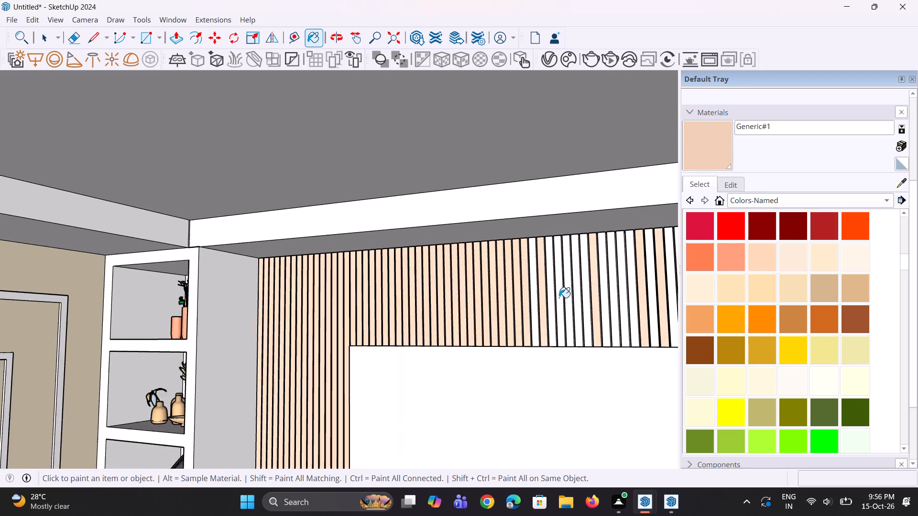
{"action": "scroll", "coordinate": [559, 298], "scroll_direction": "up", "scroll_amount": 3}
{"action": "left_click", "coordinate": [525, 298]}
{"action": "left_click", "coordinate": [549, 305]}
{"action": "left_click", "coordinate": [559, 308]}
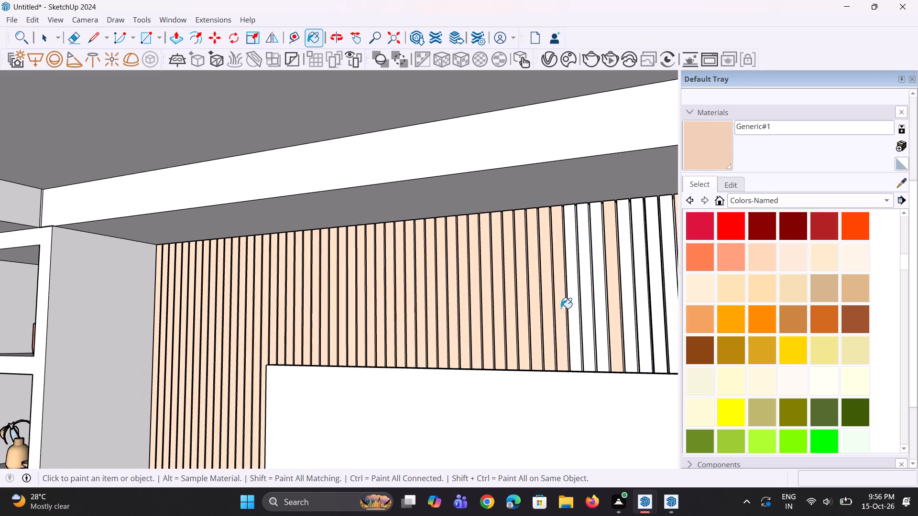
{"action": "left_click", "coordinate": [572, 312]}
{"action": "left_click", "coordinate": [587, 313]}
{"action": "left_click", "coordinate": [596, 318]}
Fill four more unpainted slats above the TV's right half with the Generic#1 material.
{"action": "scroll", "coordinate": [461, 322], "scroll_direction": "down", "scroll_amount": 2}
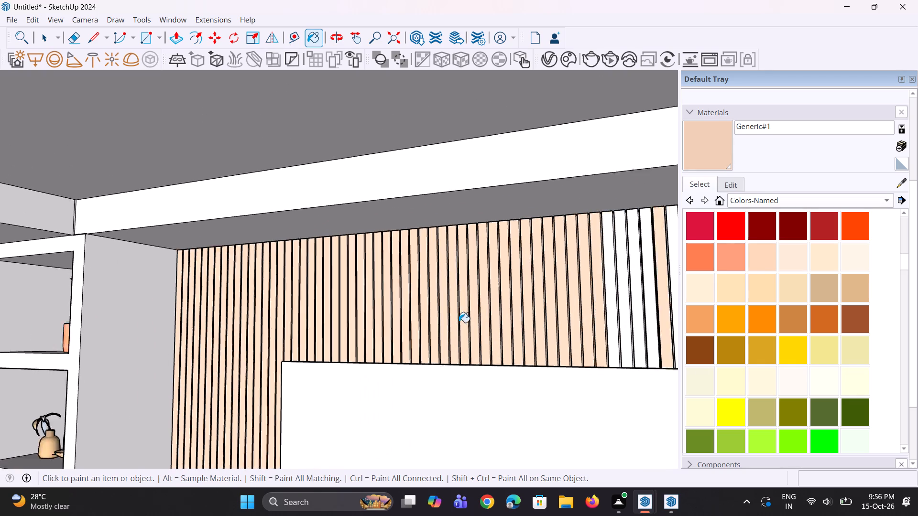
{"action": "scroll", "coordinate": [459, 322], "scroll_direction": "down", "scroll_amount": 2}
{"action": "scroll", "coordinate": [540, 310], "scroll_direction": "up", "scroll_amount": 5}
{"action": "left_click", "coordinate": [588, 310]}
{"action": "left_click", "coordinate": [597, 314]}
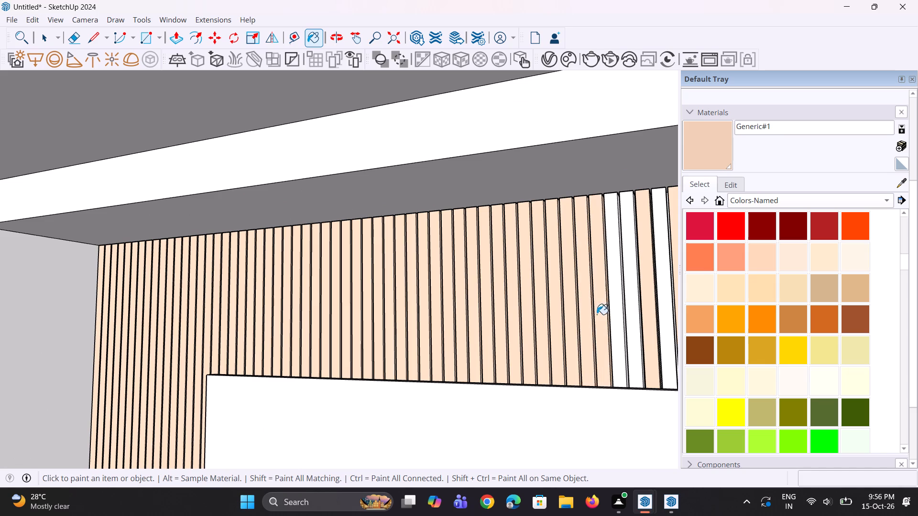
{"action": "left_click", "coordinate": [620, 316]}
{"action": "left_click", "coordinate": [627, 322]}
Paint the remaining unpainted slats above the TV up to its right edge with the Generic#1 material.
{"action": "scroll", "coordinate": [507, 324], "scroll_direction": "down", "scroll_amount": 5}
{"action": "scroll", "coordinate": [596, 306], "scroll_direction": "up", "scroll_amount": 2}
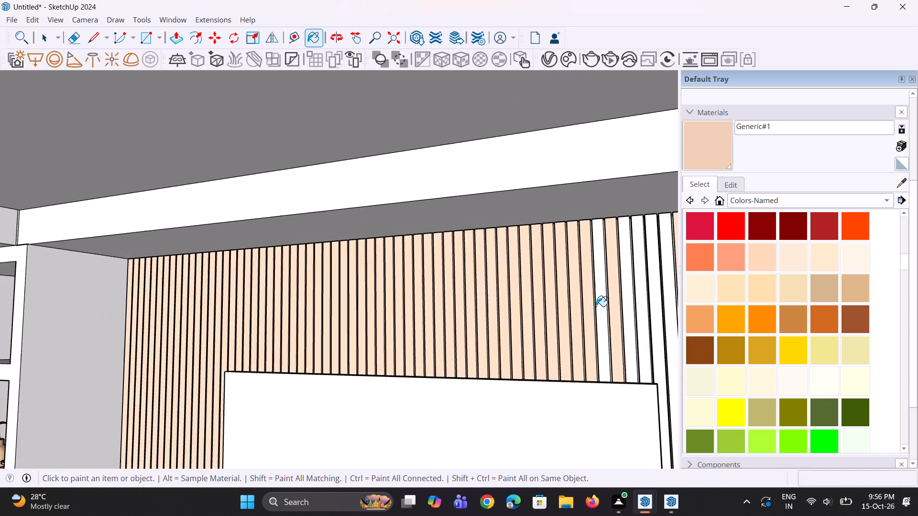
{"action": "scroll", "coordinate": [596, 306], "scroll_direction": "up", "scroll_amount": 3}
{"action": "left_click", "coordinate": [599, 307]}
{"action": "scroll", "coordinate": [534, 340], "scroll_direction": "down", "scroll_amount": 4}
{"action": "scroll", "coordinate": [609, 317], "scroll_direction": "up", "scroll_amount": 3}
{"action": "left_click", "coordinate": [599, 321]}
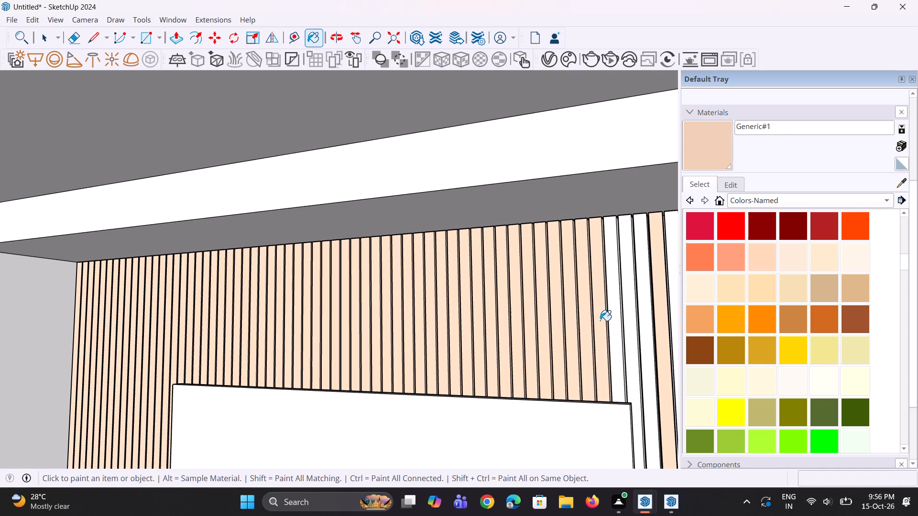
{"action": "left_click", "coordinate": [612, 330]}
{"action": "scroll", "coordinate": [553, 359], "scroll_direction": "down", "scroll_amount": 4}
{"action": "scroll", "coordinate": [596, 342], "scroll_direction": "up", "scroll_amount": 3}
{"action": "left_click", "coordinate": [605, 338]}
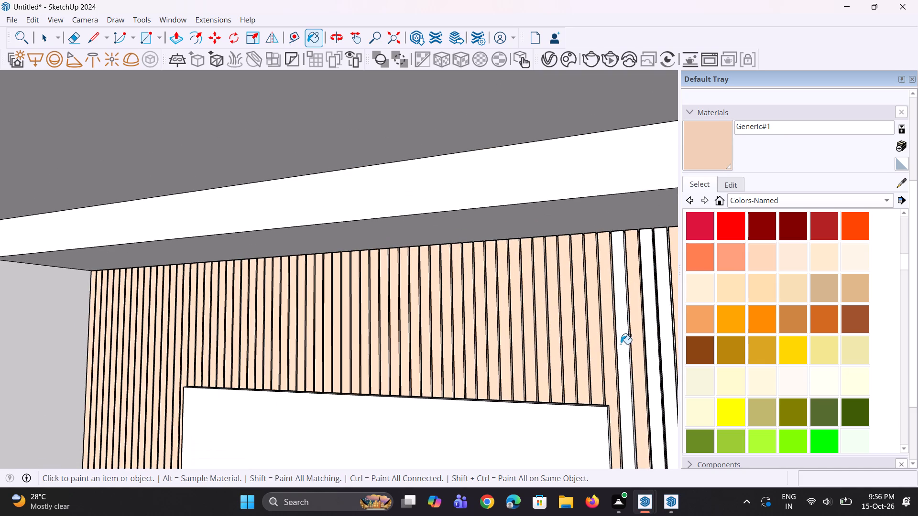
Paint the unpainted slats between the TV's right edge and the panel's right end with the Generic#1 material.
{"action": "left_click", "coordinate": [621, 344]}
{"action": "scroll", "coordinate": [454, 350], "scroll_direction": "down", "scroll_amount": 4}
{"action": "scroll", "coordinate": [557, 335], "scroll_direction": "up", "scroll_amount": 3}
{"action": "left_click", "coordinate": [593, 339]}
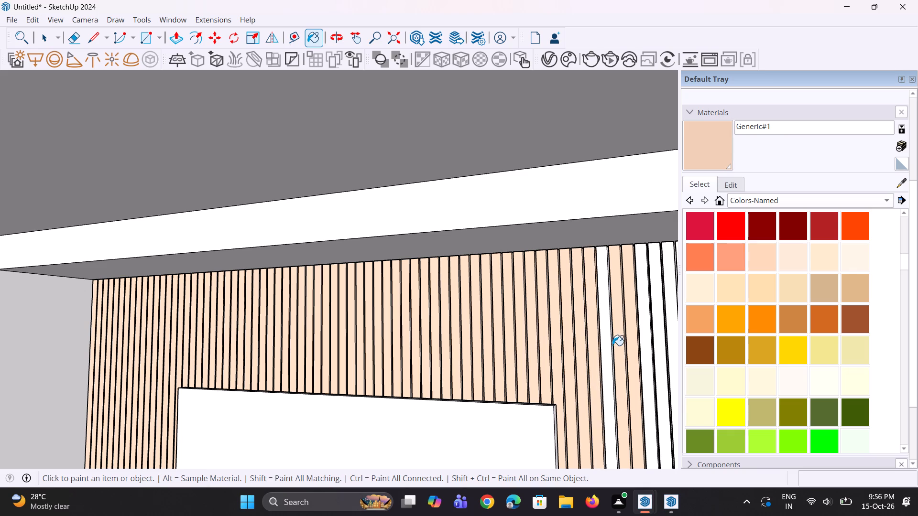
{"action": "left_click", "coordinate": [612, 345]}
{"action": "scroll", "coordinate": [506, 367], "scroll_direction": "down", "scroll_amount": 4}
{"action": "scroll", "coordinate": [581, 340], "scroll_direction": "up", "scroll_amount": 3}
{"action": "left_click", "coordinate": [607, 334]}
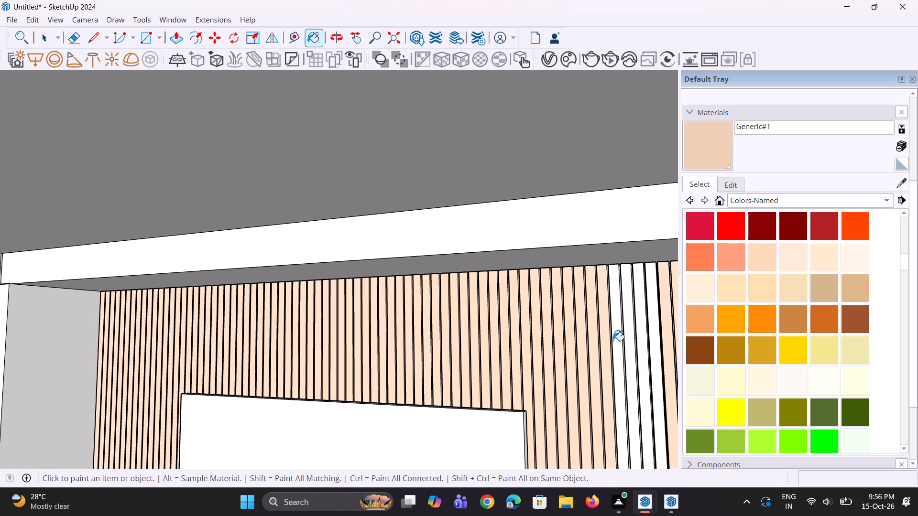
{"action": "left_click", "coordinate": [615, 342]}
{"action": "left_click", "coordinate": [633, 346]}
{"action": "left_click", "coordinate": [645, 355]}
{"action": "left_click", "coordinate": [654, 359]}
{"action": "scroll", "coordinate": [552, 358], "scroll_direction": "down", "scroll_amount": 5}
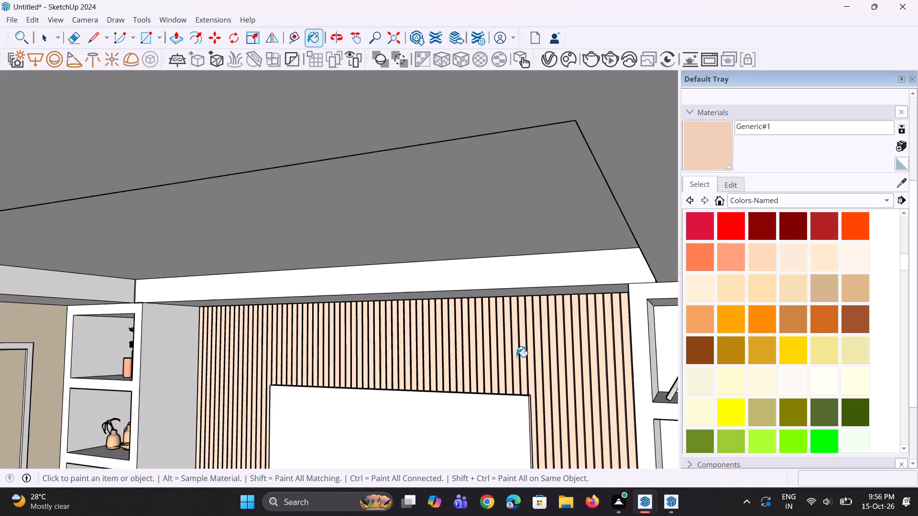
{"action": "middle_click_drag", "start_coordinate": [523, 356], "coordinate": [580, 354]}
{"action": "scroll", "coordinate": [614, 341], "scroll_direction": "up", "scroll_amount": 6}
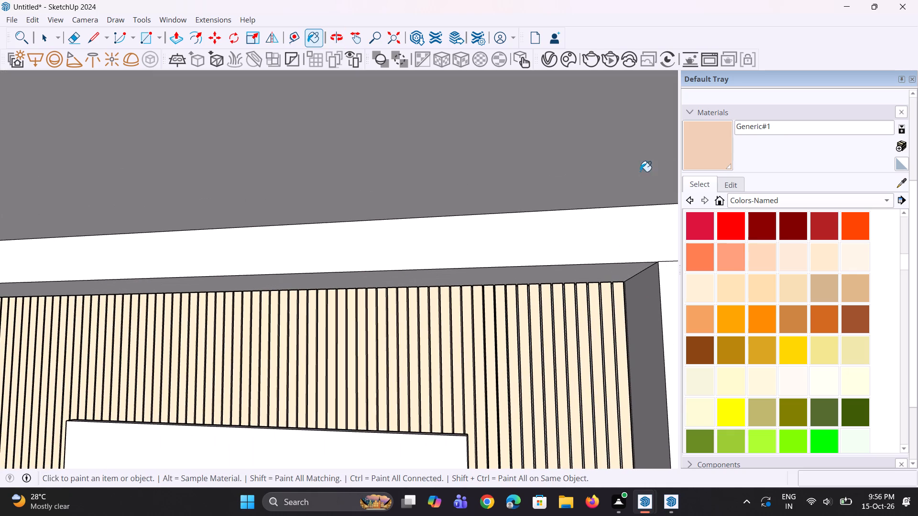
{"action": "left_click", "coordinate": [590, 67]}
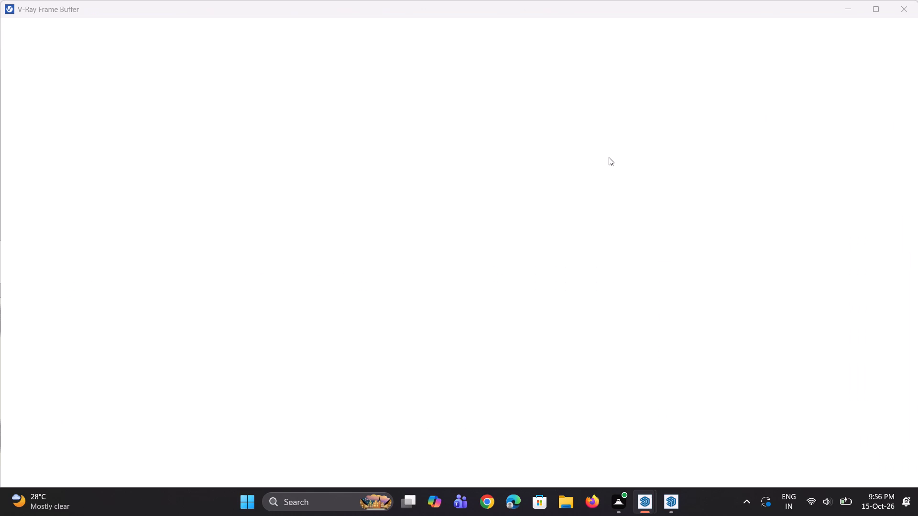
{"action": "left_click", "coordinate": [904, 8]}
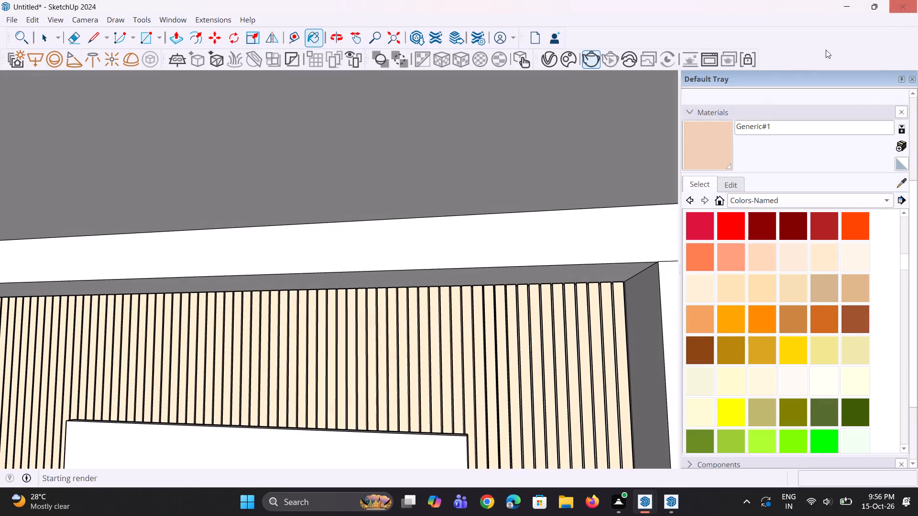
Darken the diffuse colour of the Generic#1 V-Ray material slightly and refresh its preview.
{"action": "left_click", "coordinate": [551, 67]}
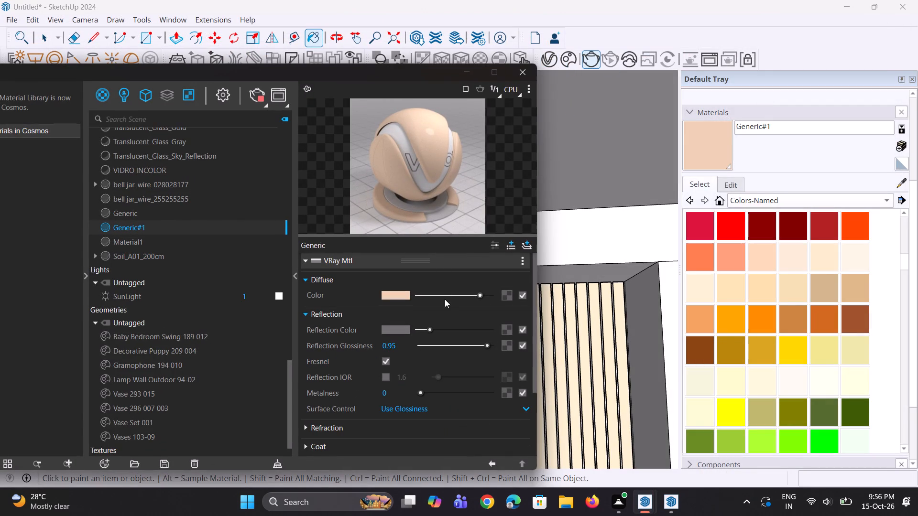
{"action": "left_click_drag", "start_coordinate": [477, 293], "coordinate": [476, 293]}
{"action": "left_click_drag", "start_coordinate": [476, 293], "coordinate": [471, 293]}
{"action": "left_click", "coordinate": [434, 167]}
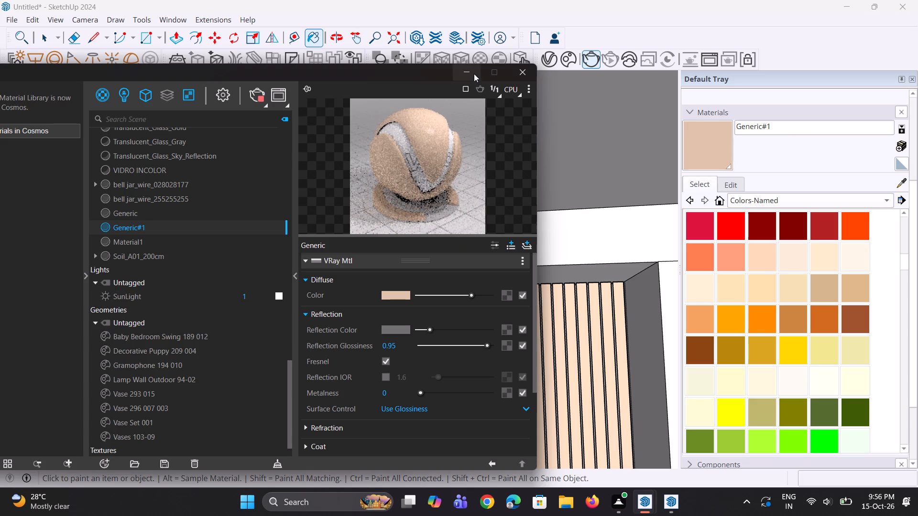
{"action": "left_click", "coordinate": [473, 73]}
Examine the slatted TV panel with its darker slat colour, from the whole room and closer up.
{"action": "scroll", "coordinate": [498, 331], "scroll_direction": "down", "scroll_amount": 13}
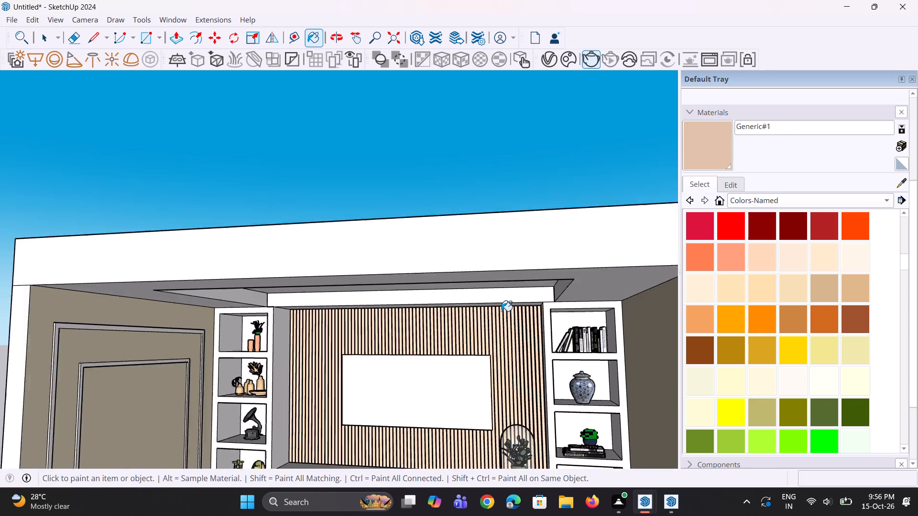
{"action": "scroll", "coordinate": [501, 311], "scroll_direction": "down", "scroll_amount": 2}
{"action": "middle_click_drag", "start_coordinate": [459, 425], "coordinate": [459, 412]}
{"action": "scroll", "coordinate": [457, 391], "scroll_direction": "up", "scroll_amount": 1}
{"action": "scroll", "coordinate": [447, 355], "scroll_direction": "down", "scroll_amount": 5}
{"action": "middle_click_drag", "start_coordinate": [447, 374], "coordinate": [453, 380]}
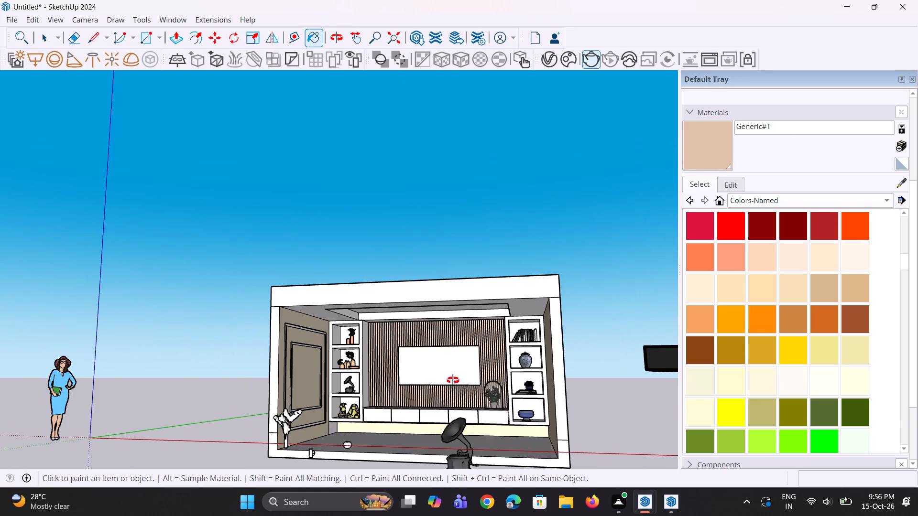
{"action": "middle_click_drag", "start_coordinate": [453, 380], "coordinate": [455, 386]}
{"action": "scroll", "coordinate": [458, 419], "scroll_direction": "up", "scroll_amount": 10}
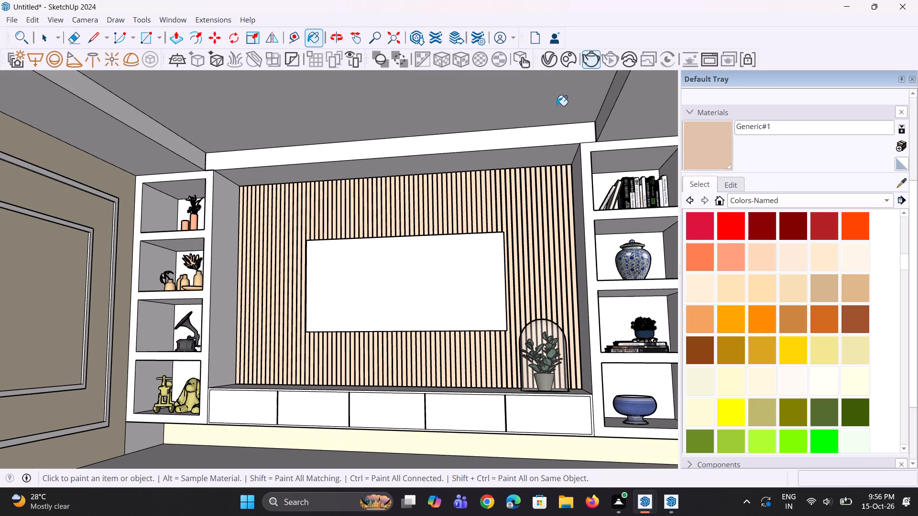
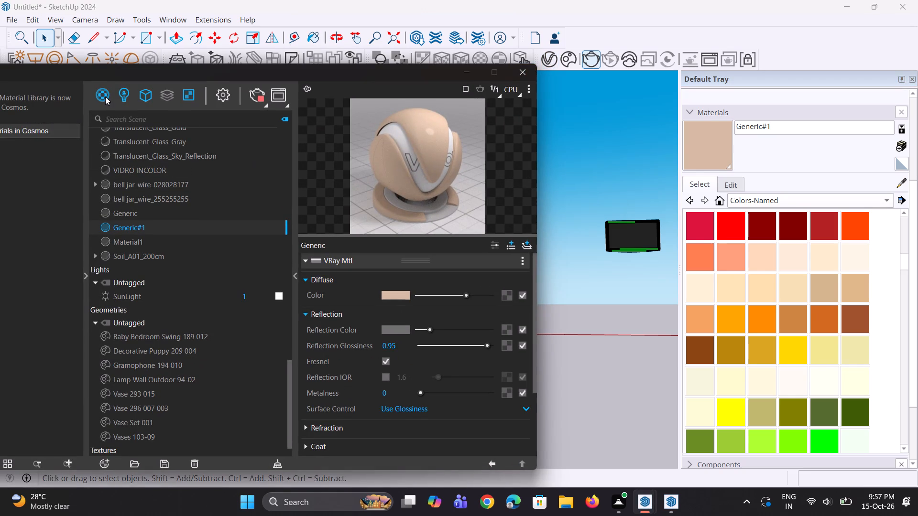
Create a new generic V-Ray material with a pale pink diffuse colour of about R 0.909, G 0.807, B 0.756.
{"action": "right_click", "coordinate": [105, 97]}
{"action": "left_click", "coordinate": [128, 118]}
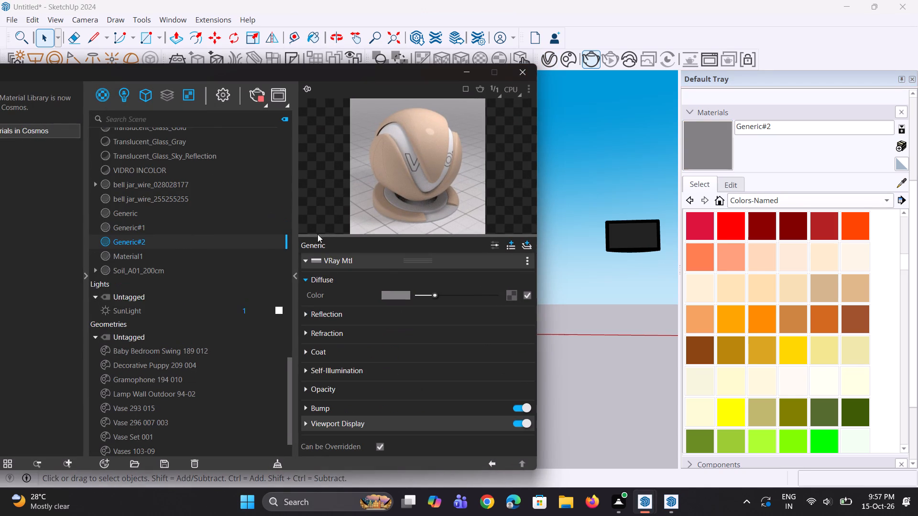
{"action": "left_click", "coordinate": [408, 293]}
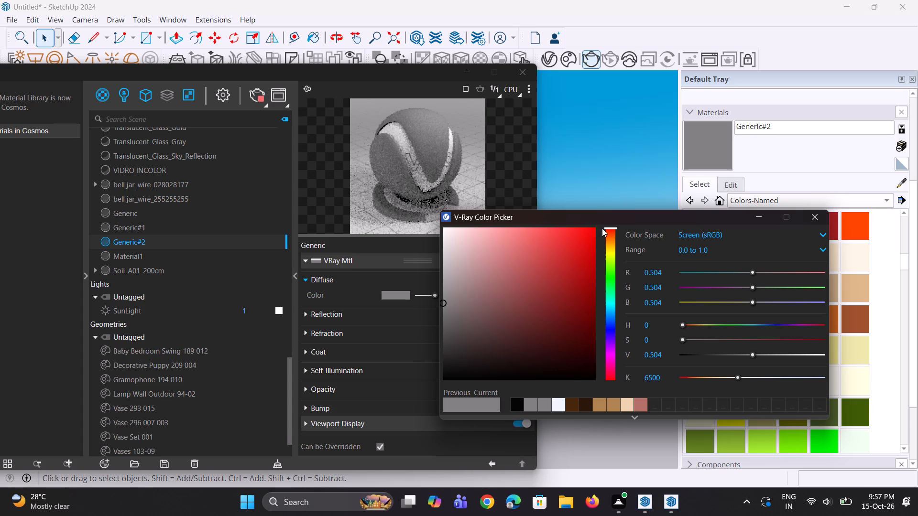
{"action": "left_click_drag", "start_coordinate": [604, 230], "coordinate": [608, 235]}
{"action": "left_click_drag", "start_coordinate": [617, 227], "coordinate": [612, 237]}
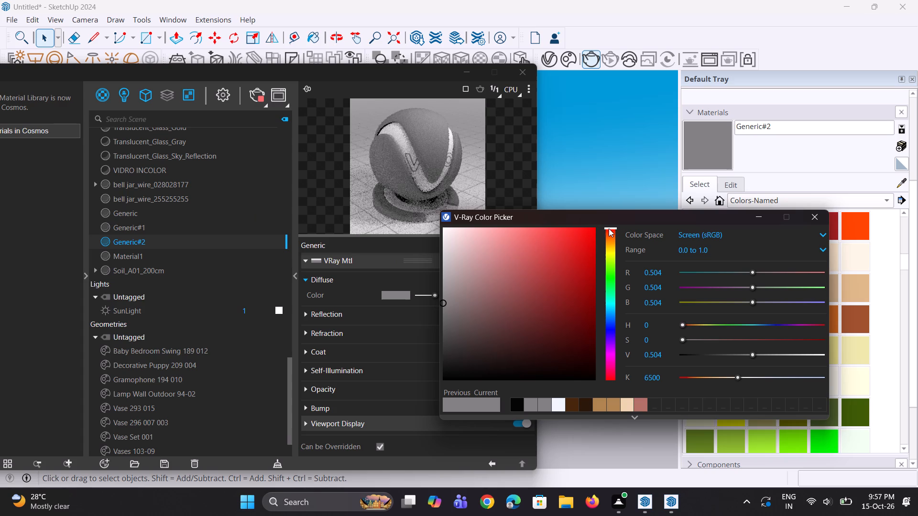
{"action": "left_click_drag", "start_coordinate": [609, 227], "coordinate": [609, 236]}
{"action": "left_click", "coordinate": [490, 237]}
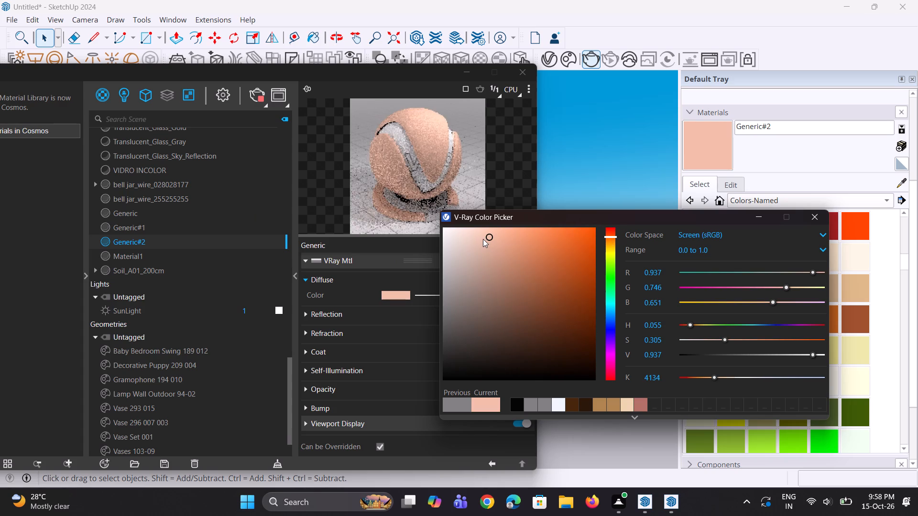
{"action": "left_click_drag", "start_coordinate": [489, 238], "coordinate": [474, 249]}
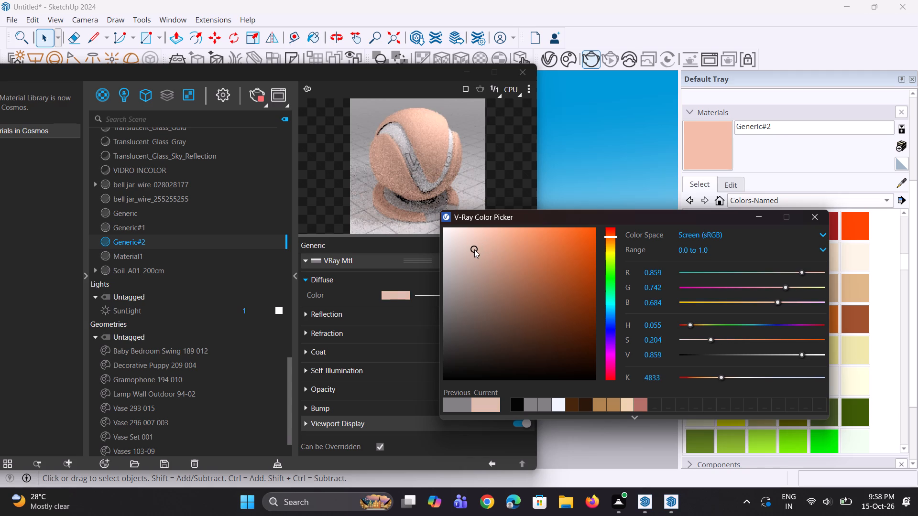
{"action": "left_click_drag", "start_coordinate": [474, 249], "coordinate": [466, 247]}
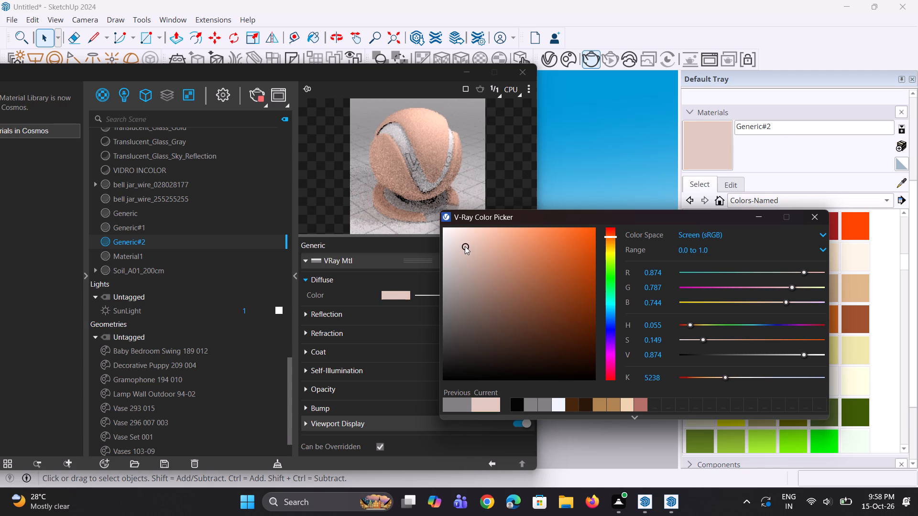
{"action": "left_click_drag", "start_coordinate": [465, 246], "coordinate": [463, 240]}
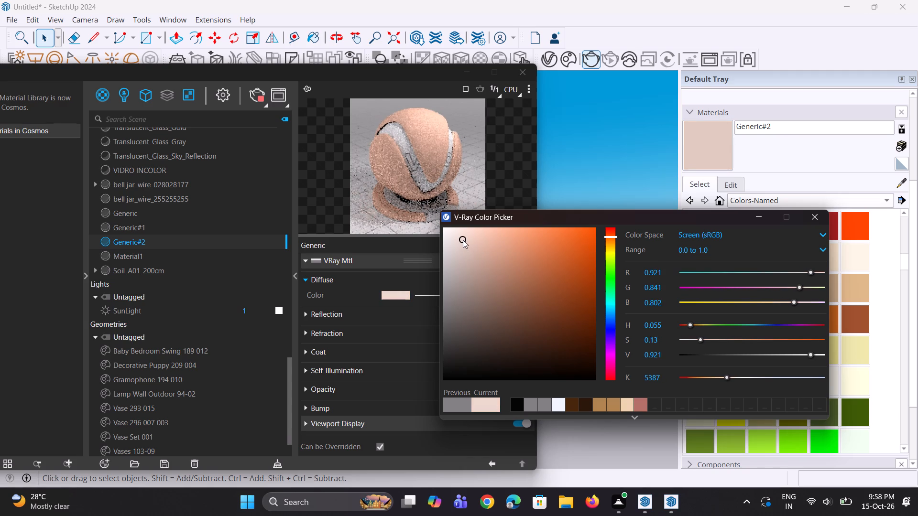
{"action": "left_click", "coordinate": [463, 240]}
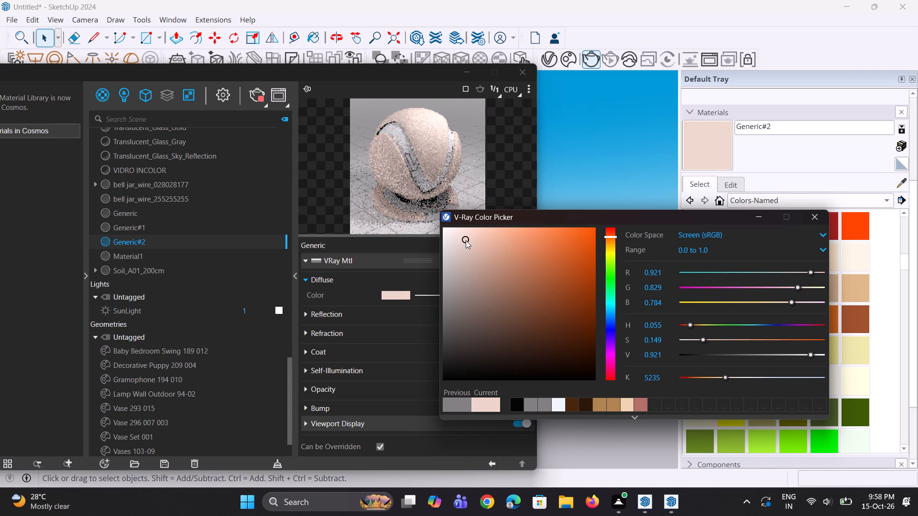
{"action": "left_click", "coordinate": [466, 240]}
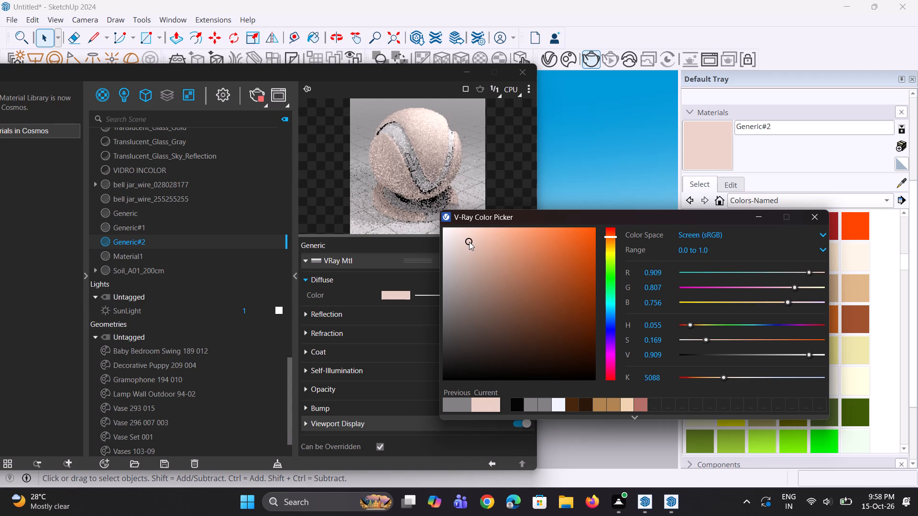
{"action": "left_click", "coordinate": [436, 154]}
Set the new material's reflection colour to mid grey, about 0.495, and its reflection glossiness to 0.95.
{"action": "left_click", "coordinate": [414, 316]}
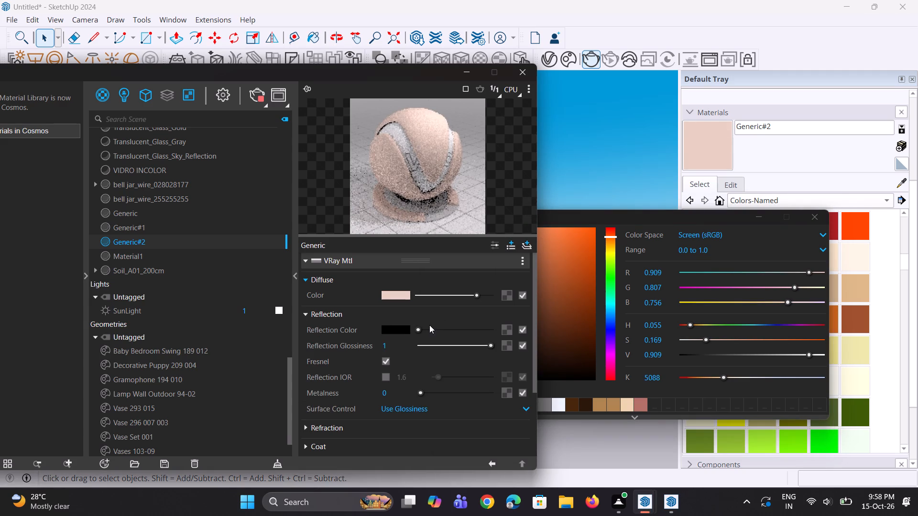
{"action": "left_click_drag", "start_coordinate": [424, 325], "coordinate": [429, 329]}
{"action": "left_click_drag", "start_coordinate": [429, 329], "coordinate": [431, 330]}
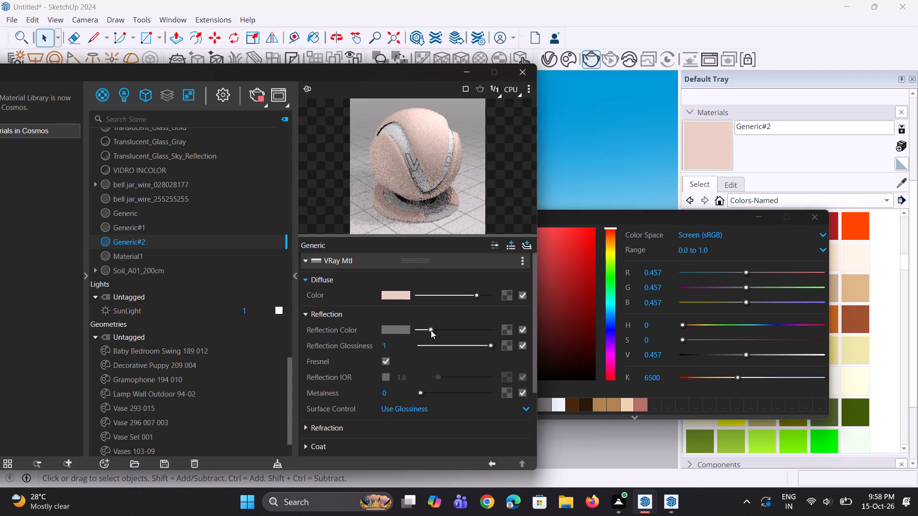
{"action": "left_click_drag", "start_coordinate": [431, 330], "coordinate": [433, 332]}
{"action": "left_click_drag", "start_coordinate": [405, 344], "coordinate": [371, 344]}
{"action": "type", "text": "0.95"}
{"action": "key", "text": "Return"}
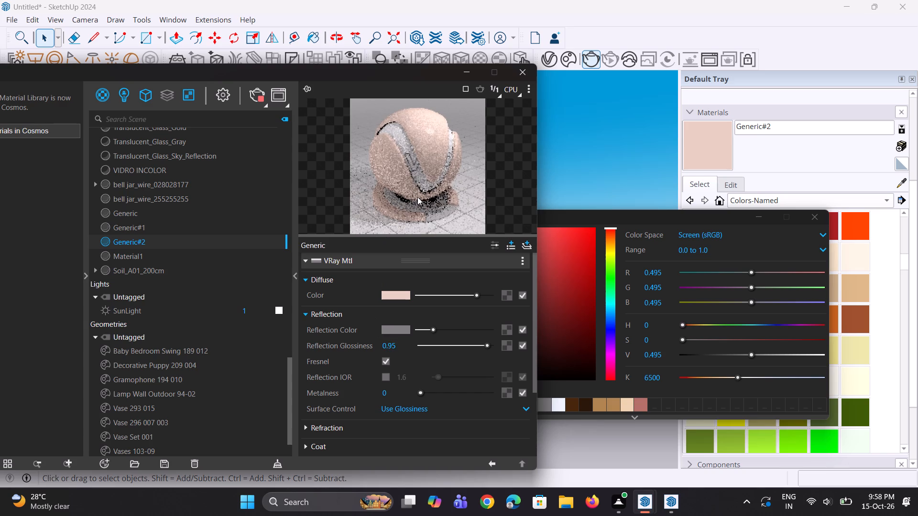
{"action": "left_click", "coordinate": [417, 197]}
{"action": "left_click", "coordinate": [470, 71]}
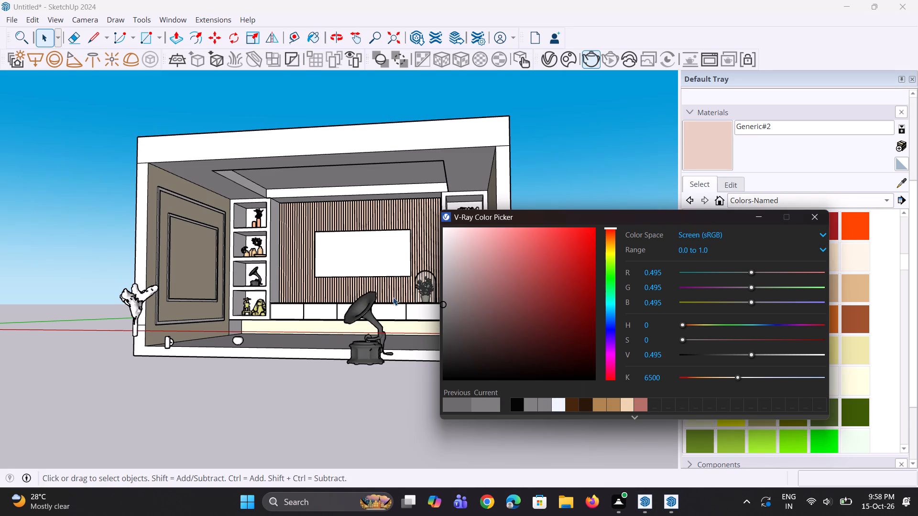
Paint the five drawer fronts of the low TV cabinet with the Generic#2 material.
{"action": "left_click", "coordinate": [709, 162]}
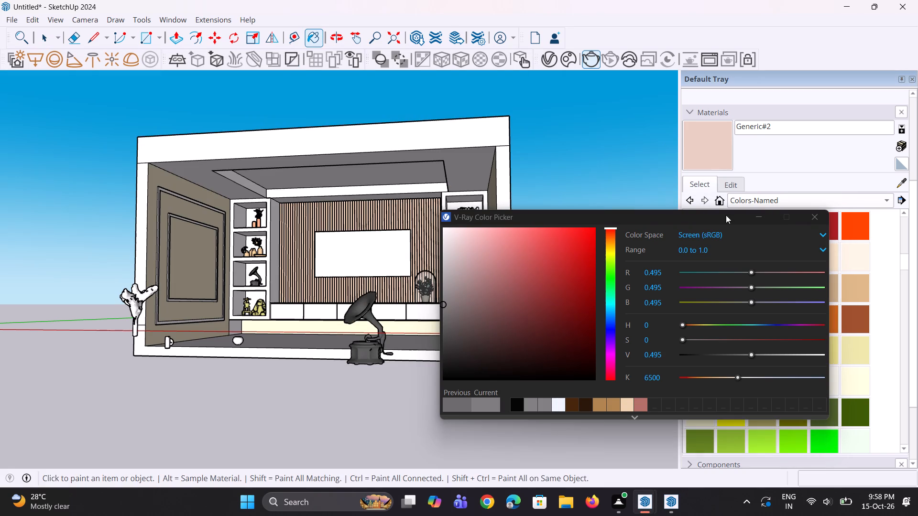
{"action": "left_click", "coordinate": [753, 212]}
{"action": "middle_click_drag", "start_coordinate": [356, 276], "coordinate": [374, 317]}
{"action": "scroll", "coordinate": [391, 307], "scroll_direction": "up", "scroll_amount": 4}
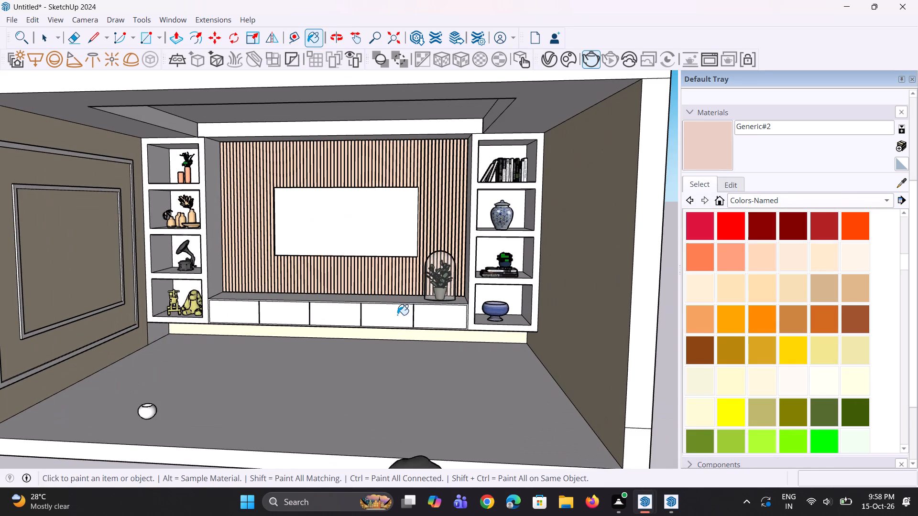
{"action": "scroll", "coordinate": [397, 315], "scroll_direction": "up", "scroll_amount": 3}
{"action": "left_click", "coordinate": [397, 315]}
{"action": "left_click", "coordinate": [441, 315]}
{"action": "scroll", "coordinate": [317, 320], "scroll_direction": "up", "scroll_amount": 4}
{"action": "left_click", "coordinate": [316, 320]}
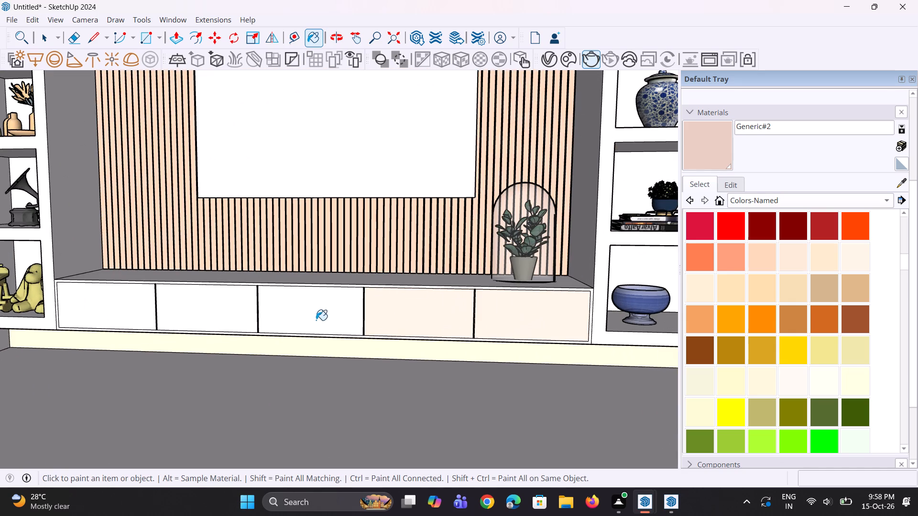
{"action": "left_click", "coordinate": [263, 304]}
{"action": "left_click", "coordinate": [144, 311]}
{"action": "left_click", "coordinate": [166, 309]}
Paint the top surface of the low TV cabinet with the Generic#2 material.
{"action": "scroll", "coordinate": [196, 303], "scroll_direction": "down", "scroll_amount": 4}
{"action": "middle_click_drag", "start_coordinate": [227, 329], "coordinate": [229, 305]}
{"action": "scroll", "coordinate": [397, 302], "scroll_direction": "down", "scroll_amount": 1}
{"action": "scroll", "coordinate": [498, 306], "scroll_direction": "up", "scroll_amount": 6}
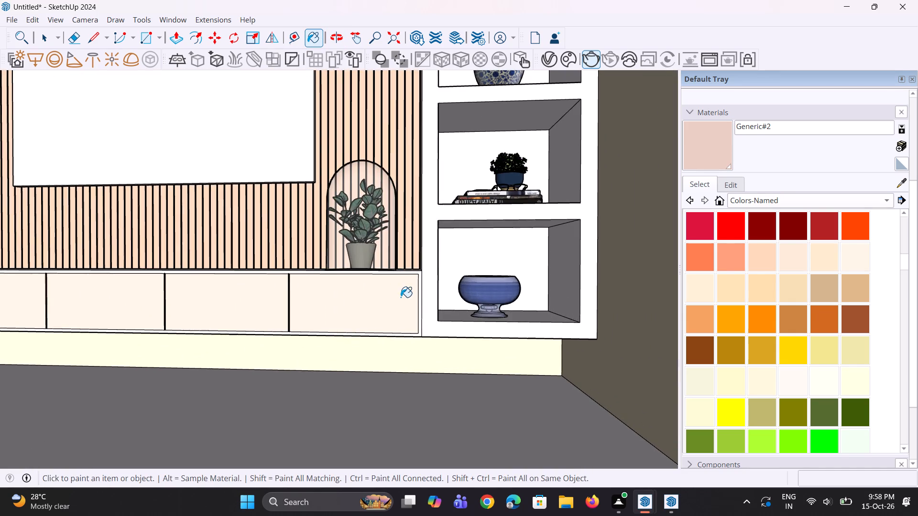
{"action": "scroll", "coordinate": [397, 297], "scroll_direction": "down", "scroll_amount": 1}
{"action": "middle_click_drag", "start_coordinate": [397, 297], "coordinate": [399, 337]}
{"action": "scroll", "coordinate": [399, 337], "scroll_direction": "down", "scroll_amount": 1}
{"action": "left_click", "coordinate": [394, 284]}
Paint the underside of the low TV cabinet with the Generic#2 material.
{"action": "scroll", "coordinate": [394, 295], "scroll_direction": "down", "scroll_amount": 3}
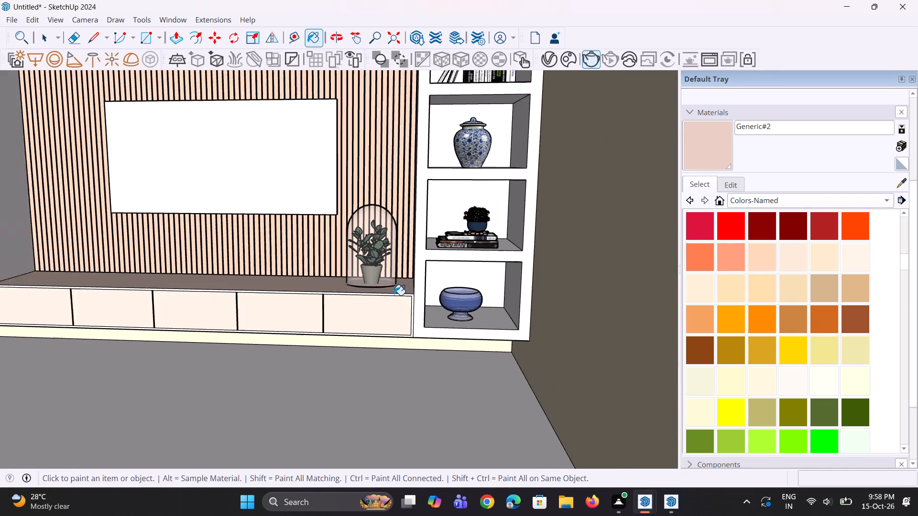
{"action": "middle_click_drag", "start_coordinate": [383, 333], "coordinate": [404, 258]}
{"action": "scroll", "coordinate": [389, 306], "scroll_direction": "up", "scroll_amount": 4}
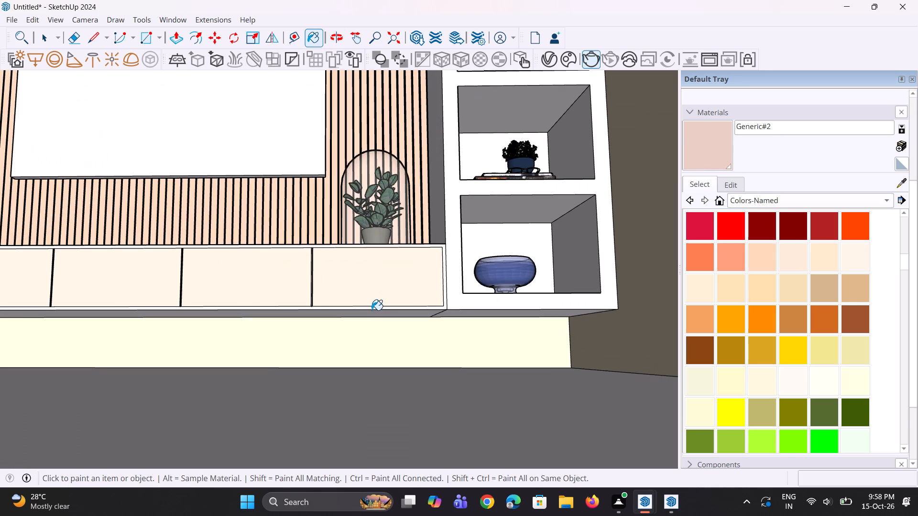
{"action": "left_click", "coordinate": [378, 312]}
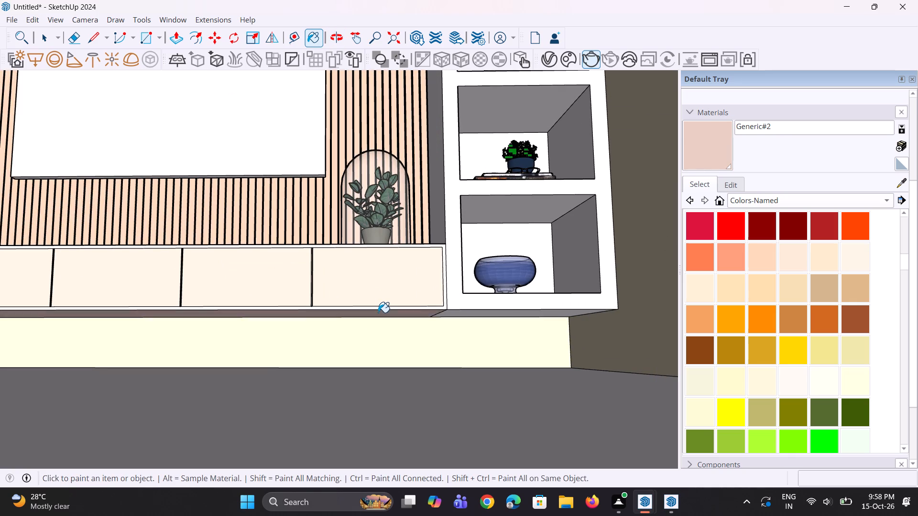
{"action": "scroll", "coordinate": [378, 312], "scroll_direction": "down", "scroll_amount": 3}
{"action": "scroll", "coordinate": [399, 315], "scroll_direction": "up", "scroll_amount": 3}
{"action": "scroll", "coordinate": [461, 312], "scroll_direction": "down", "scroll_amount": 3}
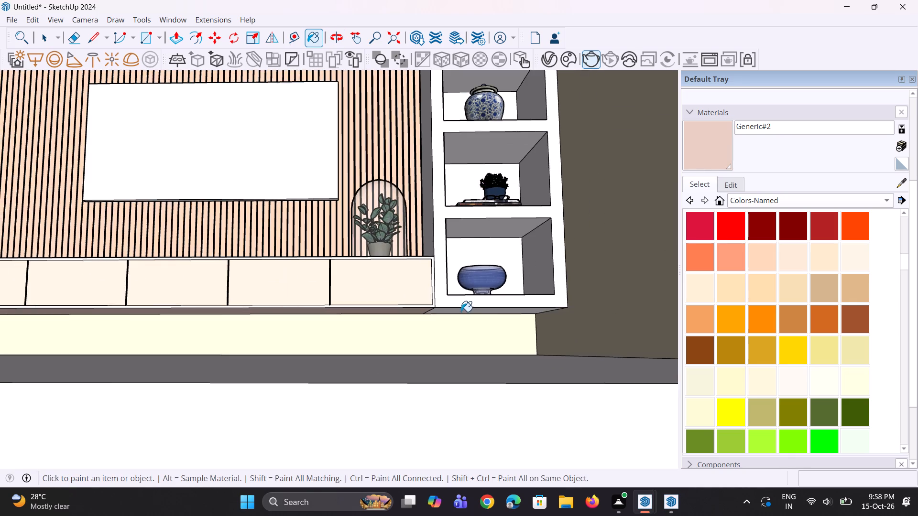
{"action": "middle_click_drag", "start_coordinate": [428, 281], "coordinate": [433, 309]}
{"action": "scroll", "coordinate": [427, 291], "scroll_direction": "up", "scroll_amount": 2}
{"action": "left_click", "coordinate": [427, 290]}
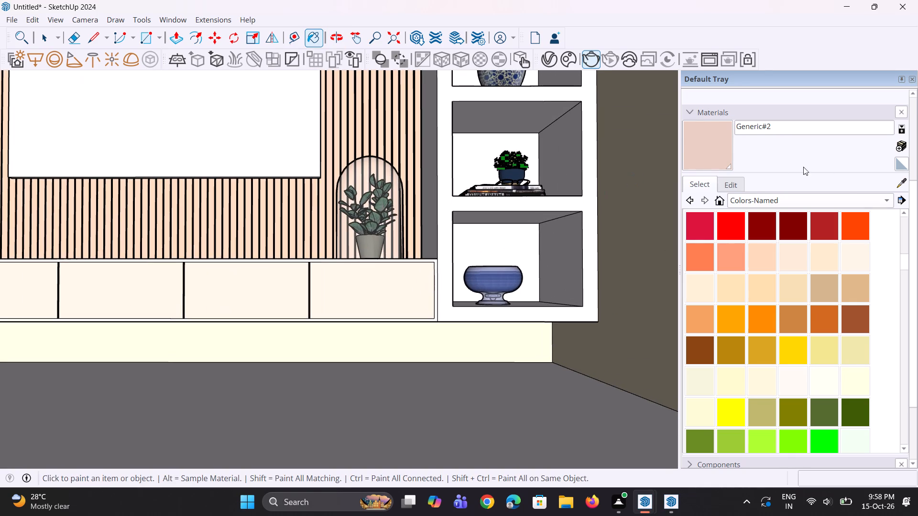
Sample the Generic#1 material from the slats and paint the thin front frame around the cabinet drawers with it.
{"action": "left_click", "coordinate": [903, 181]}
{"action": "left_click", "coordinate": [297, 205]}
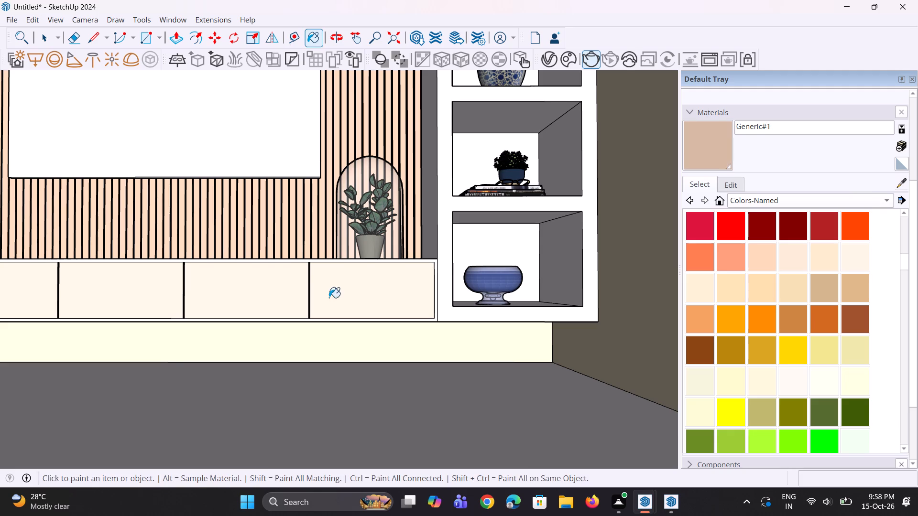
{"action": "scroll", "coordinate": [303, 267], "scroll_direction": "up", "scroll_amount": 2}
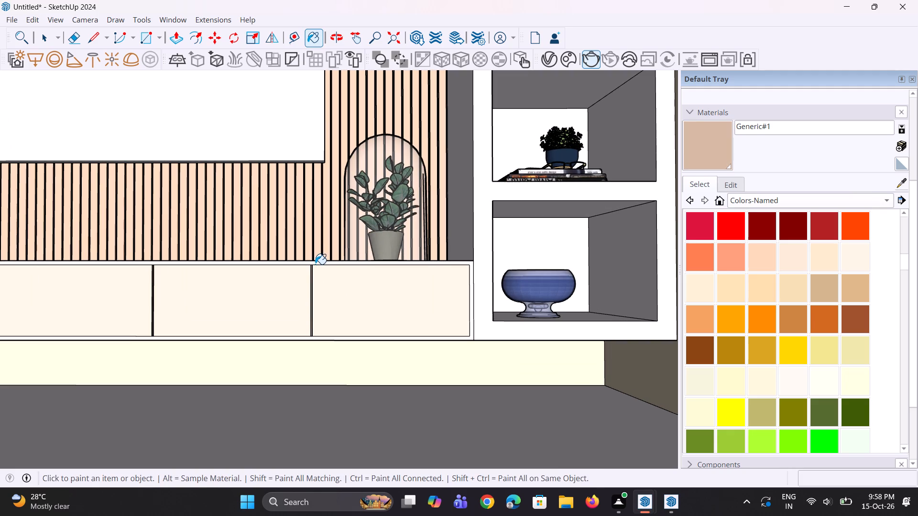
{"action": "left_click", "coordinate": [315, 264]}
{"action": "double_click", "coordinate": [315, 264]}
{"action": "middle_click_drag", "start_coordinate": [316, 264], "coordinate": [319, 272]}
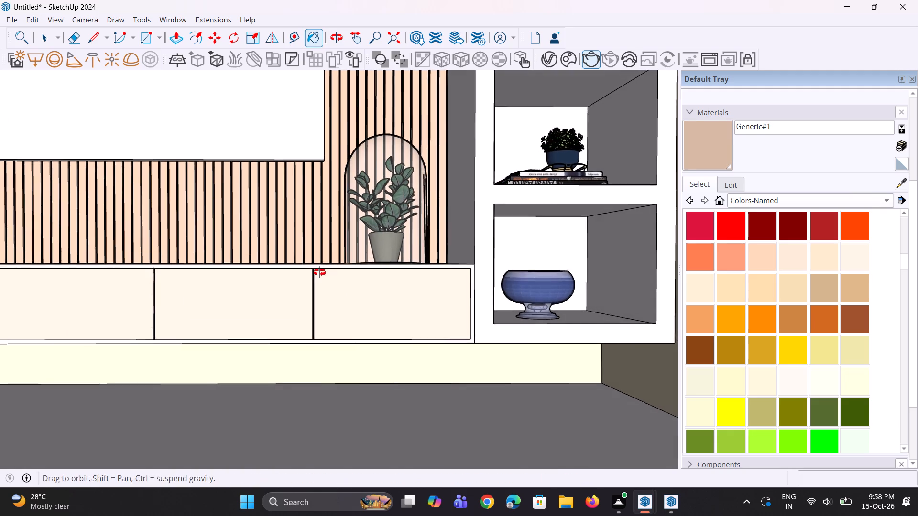
{"action": "middle_click_drag", "start_coordinate": [319, 272], "coordinate": [319, 273]}
{"action": "scroll", "coordinate": [319, 274], "scroll_direction": "up", "scroll_amount": 8}
{"action": "double_click", "coordinate": [319, 260]}
Paint the cream strip beneath the cabinet and shelf units with the Generic#1 material.
{"action": "scroll", "coordinate": [319, 260], "scroll_direction": "down", "scroll_amount": 17}
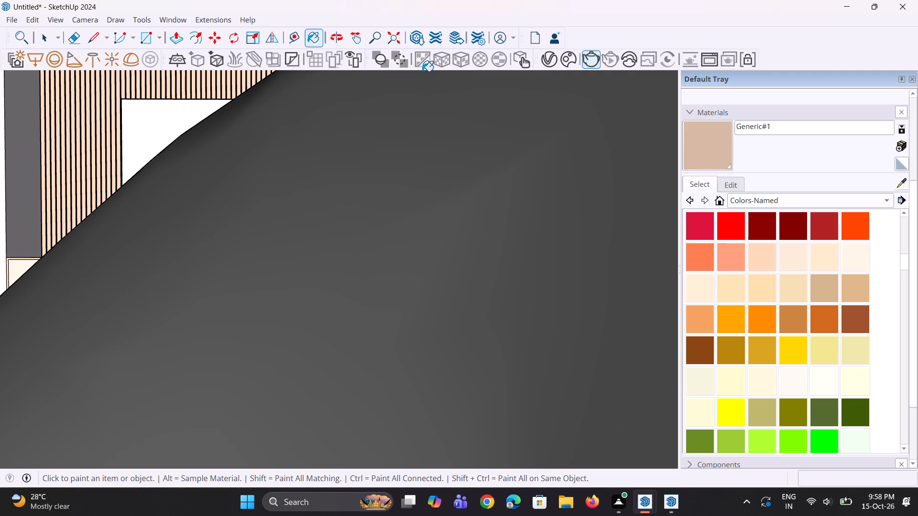
{"action": "left_click", "coordinate": [397, 34]}
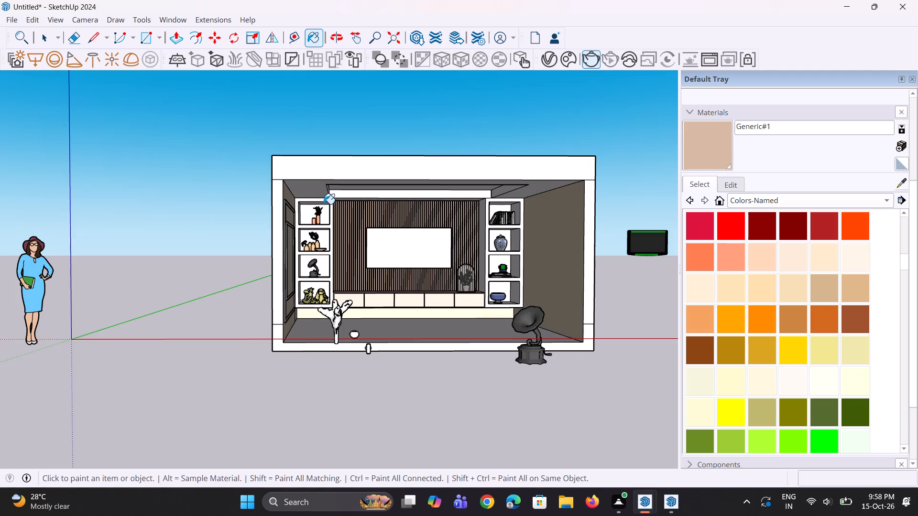
{"action": "middle_click_drag", "start_coordinate": [328, 209], "coordinate": [322, 209]}
{"action": "scroll", "coordinate": [382, 273], "scroll_direction": "up", "scroll_amount": 8}
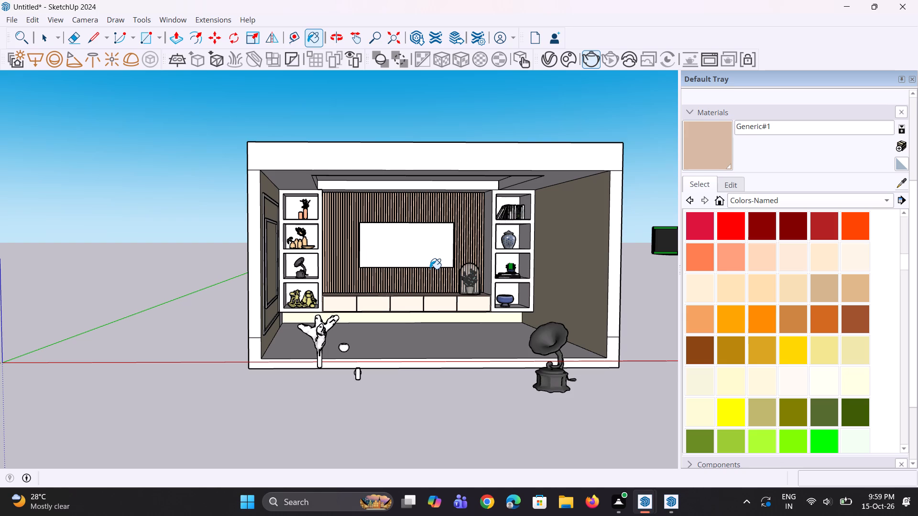
{"action": "scroll", "coordinate": [417, 217], "scroll_direction": "up", "scroll_amount": 1}
{"action": "scroll", "coordinate": [435, 276], "scroll_direction": "up", "scroll_amount": 6}
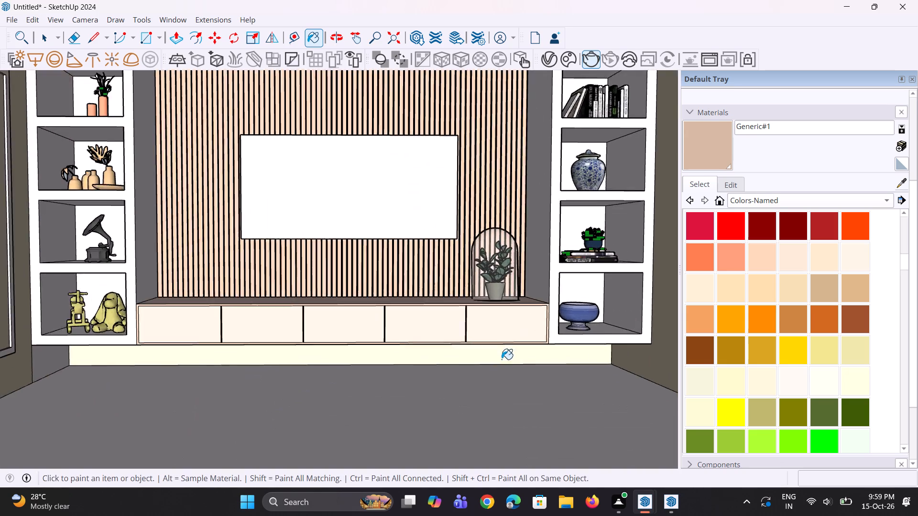
{"action": "scroll", "coordinate": [502, 359], "scroll_direction": "up", "scroll_amount": 2}
{"action": "middle_click_drag", "start_coordinate": [502, 359], "coordinate": [495, 341]}
{"action": "left_click", "coordinate": [487, 355]}
Paint the back faces of all four niches in the left shelf unit with the Generic#1 material.
{"action": "scroll", "coordinate": [483, 337], "scroll_direction": "down", "scroll_amount": 12}
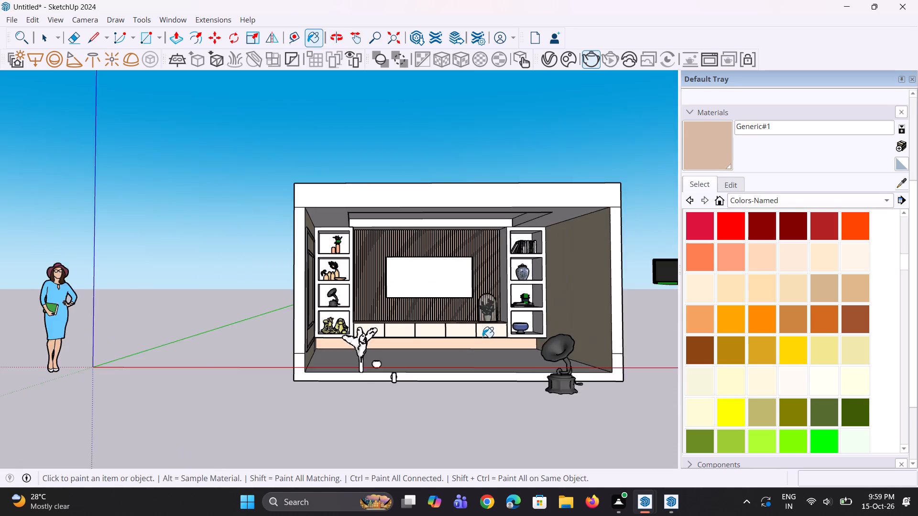
{"action": "scroll", "coordinate": [481, 337], "scroll_direction": "up", "scroll_amount": 1}
{"action": "middle_click_drag", "start_coordinate": [481, 337], "coordinate": [480, 344]}
{"action": "scroll", "coordinate": [548, 329], "scroll_direction": "up", "scroll_amount": 4}
{"action": "scroll", "coordinate": [492, 320], "scroll_direction": "up", "scroll_amount": 4}
{"action": "scroll", "coordinate": [458, 312], "scroll_direction": "down", "scroll_amount": 5}
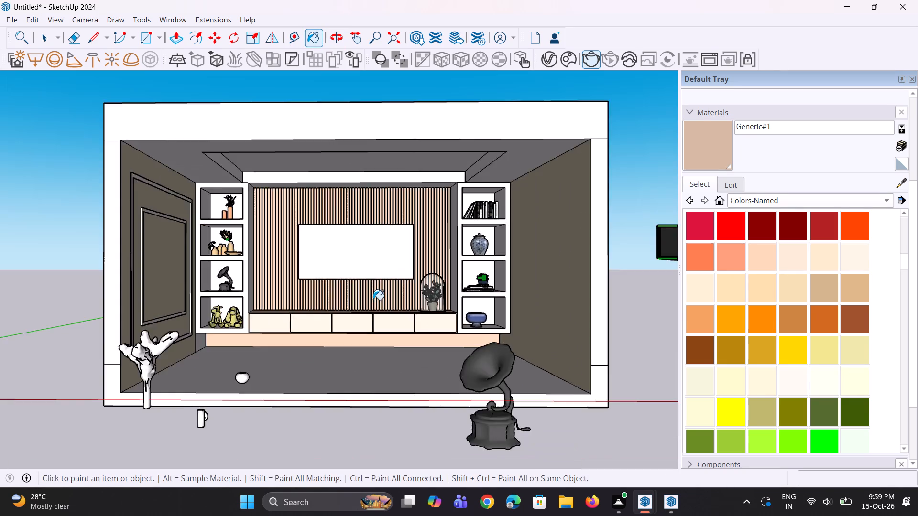
{"action": "scroll", "coordinate": [373, 300], "scroll_direction": "down", "scroll_amount": 5}
{"action": "scroll", "coordinate": [376, 296], "scroll_direction": "up", "scroll_amount": 1}
{"action": "middle_click_drag", "start_coordinate": [376, 296], "coordinate": [371, 265]}
{"action": "scroll", "coordinate": [234, 256], "scroll_direction": "up", "scroll_amount": 4}
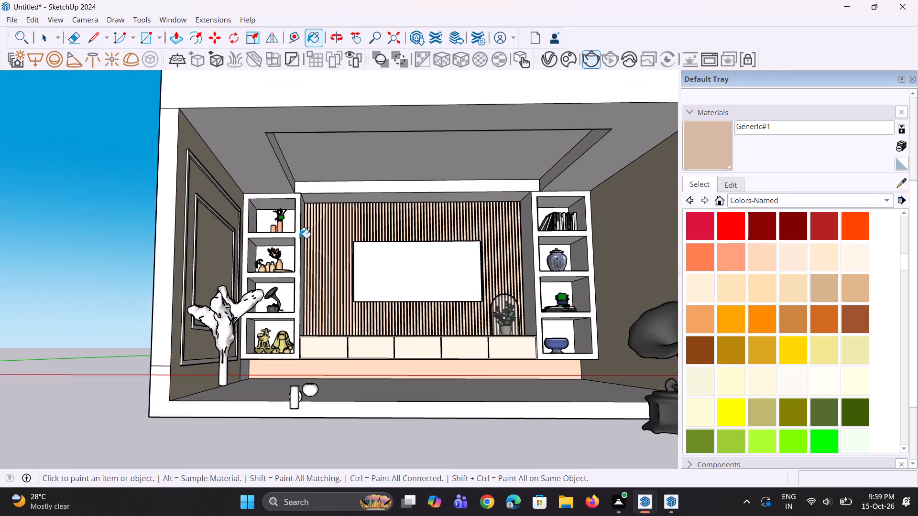
{"action": "scroll", "coordinate": [299, 238], "scroll_direction": "up", "scroll_amount": 3}
{"action": "scroll", "coordinate": [320, 276], "scroll_direction": "down", "scroll_amount": 8}
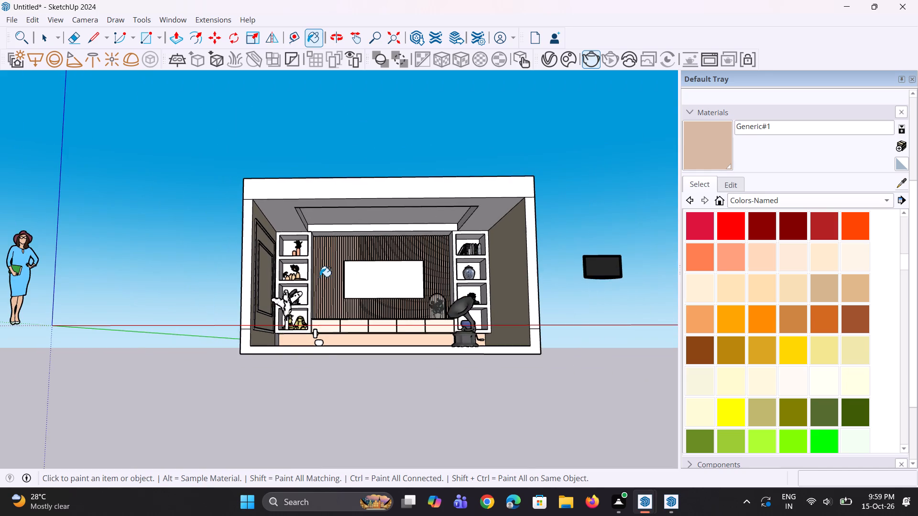
{"action": "middle_click_drag", "start_coordinate": [320, 277], "coordinate": [315, 307]}
{"action": "scroll", "coordinate": [302, 258], "scroll_direction": "up", "scroll_amount": 8}
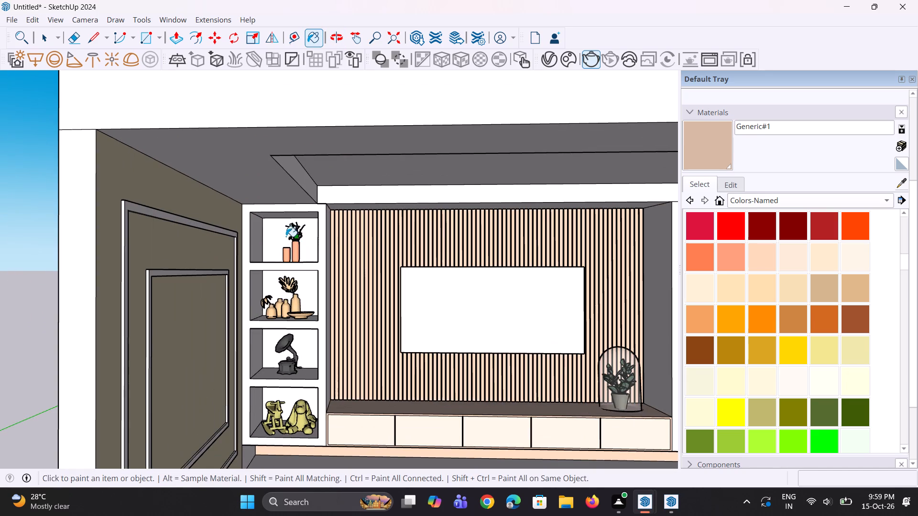
{"action": "left_click", "coordinate": [279, 236]}
{"action": "left_click", "coordinate": [284, 292]}
{"action": "left_click", "coordinate": [286, 338]}
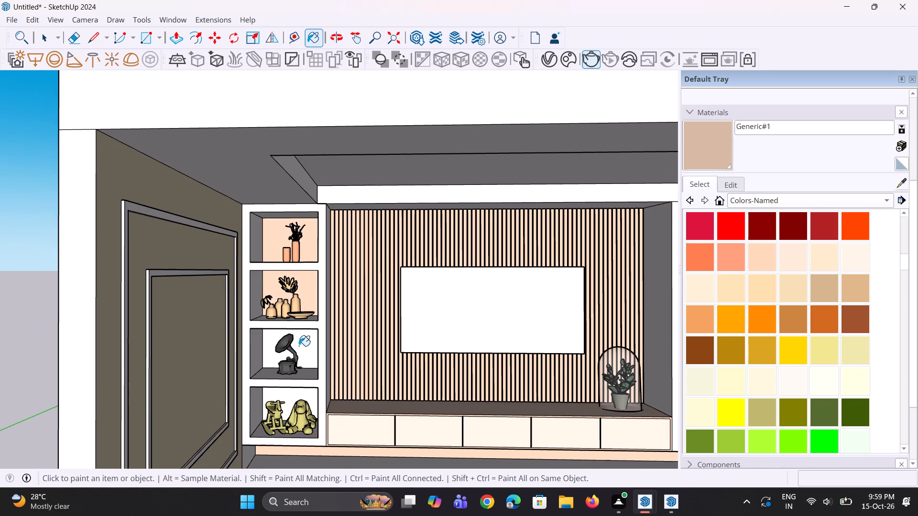
{"action": "left_click", "coordinate": [299, 346]}
{"action": "scroll", "coordinate": [292, 370], "scroll_direction": "up", "scroll_amount": 4}
{"action": "left_click", "coordinate": [289, 396]}
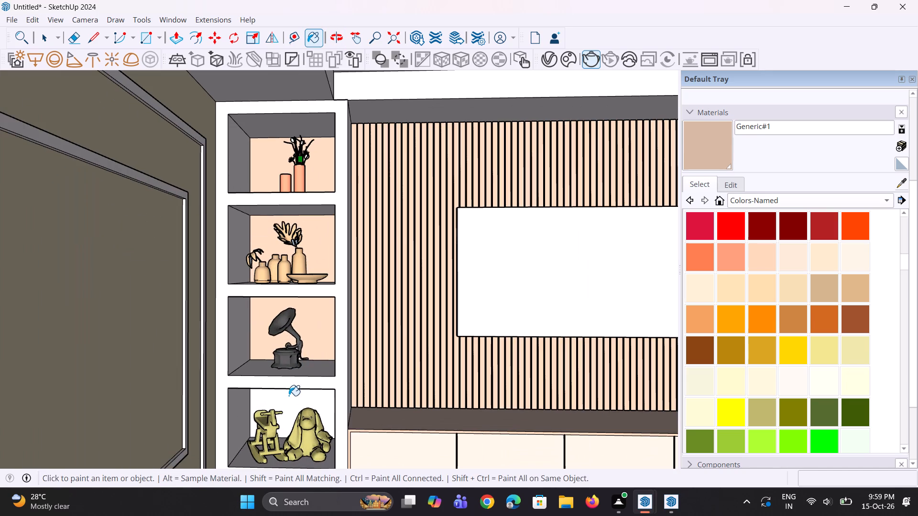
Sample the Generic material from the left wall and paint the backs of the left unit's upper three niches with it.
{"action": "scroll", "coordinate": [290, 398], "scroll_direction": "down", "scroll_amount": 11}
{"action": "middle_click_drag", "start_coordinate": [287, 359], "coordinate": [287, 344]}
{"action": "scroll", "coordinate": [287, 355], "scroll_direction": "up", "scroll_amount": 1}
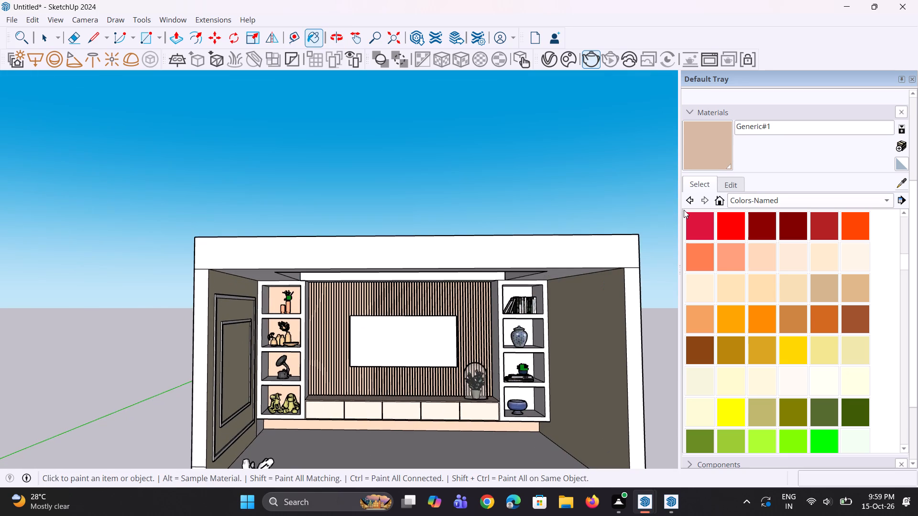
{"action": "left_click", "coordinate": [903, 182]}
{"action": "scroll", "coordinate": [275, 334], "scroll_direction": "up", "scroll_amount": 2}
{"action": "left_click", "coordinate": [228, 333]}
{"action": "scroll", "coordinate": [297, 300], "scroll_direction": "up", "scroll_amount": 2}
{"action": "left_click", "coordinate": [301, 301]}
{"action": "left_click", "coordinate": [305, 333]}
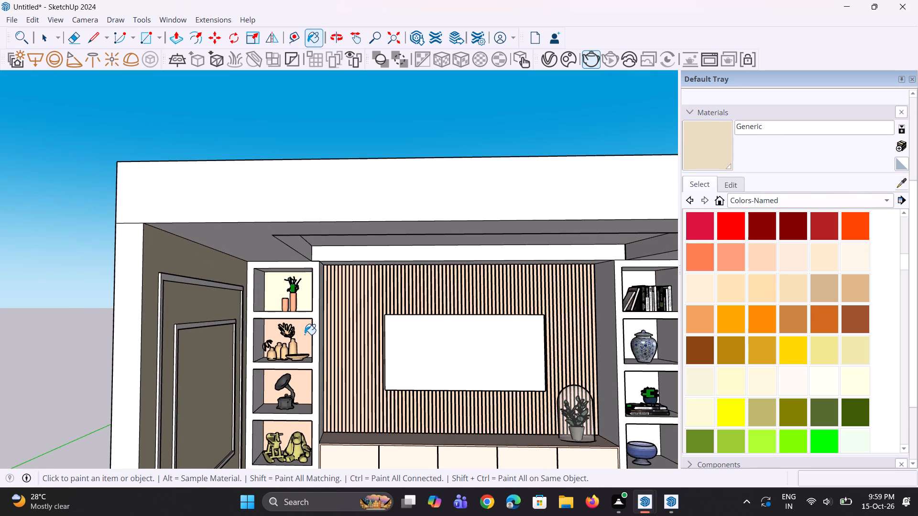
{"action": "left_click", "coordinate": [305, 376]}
Darken the diffuse color of the Generic material slightly in the V-Ray Asset Editor.
{"action": "scroll", "coordinate": [304, 316], "scroll_direction": "down", "scroll_amount": 3}
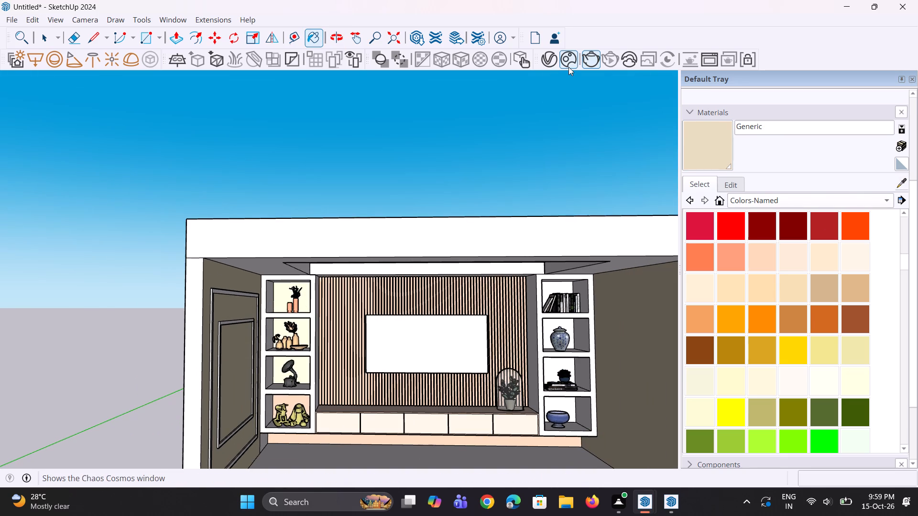
{"action": "left_click", "coordinate": [556, 64]}
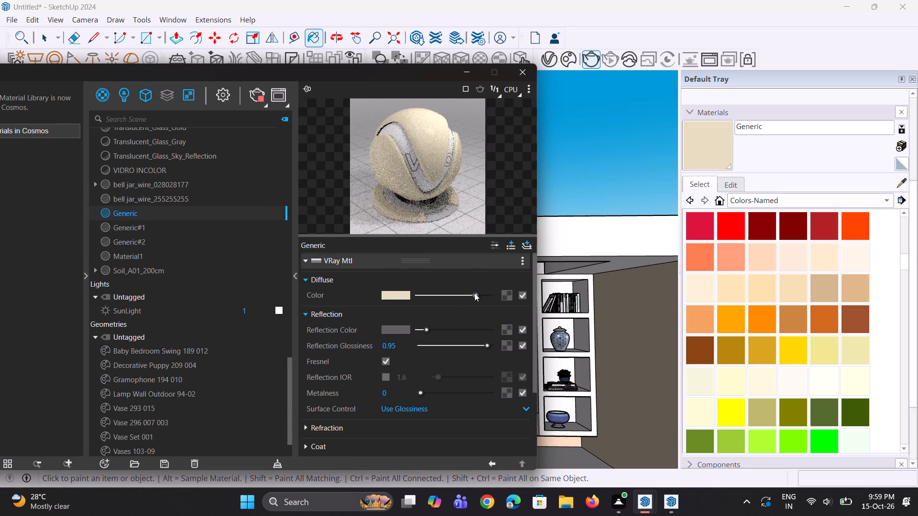
{"action": "left_click_drag", "start_coordinate": [474, 293], "coordinate": [465, 293]}
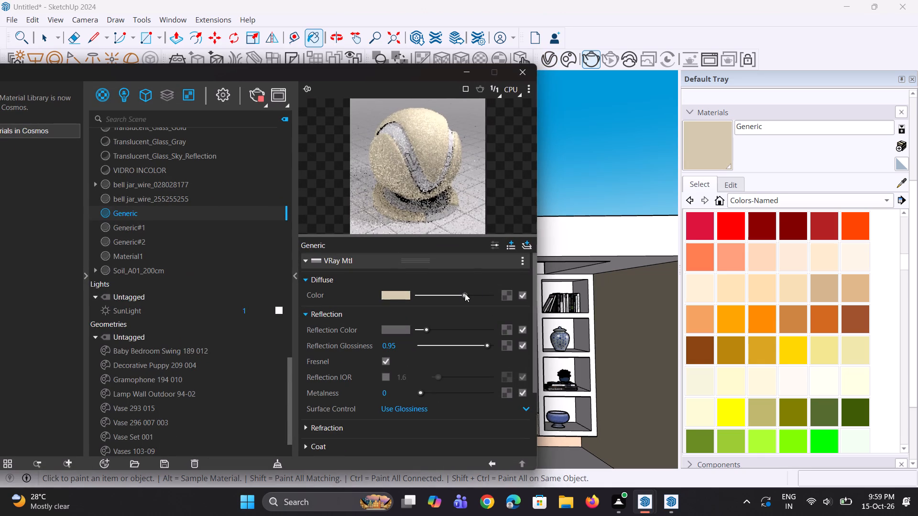
{"action": "left_click", "coordinate": [447, 165]}
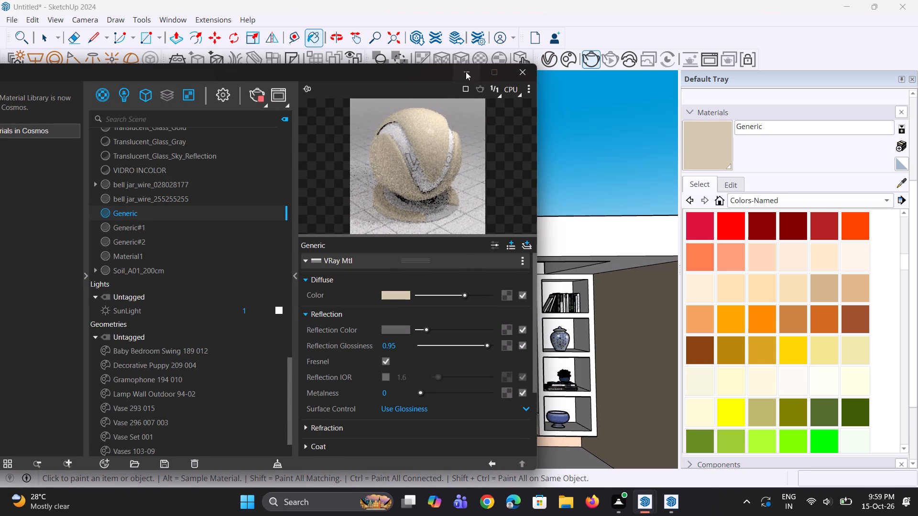
{"action": "left_click", "coordinate": [466, 72]}
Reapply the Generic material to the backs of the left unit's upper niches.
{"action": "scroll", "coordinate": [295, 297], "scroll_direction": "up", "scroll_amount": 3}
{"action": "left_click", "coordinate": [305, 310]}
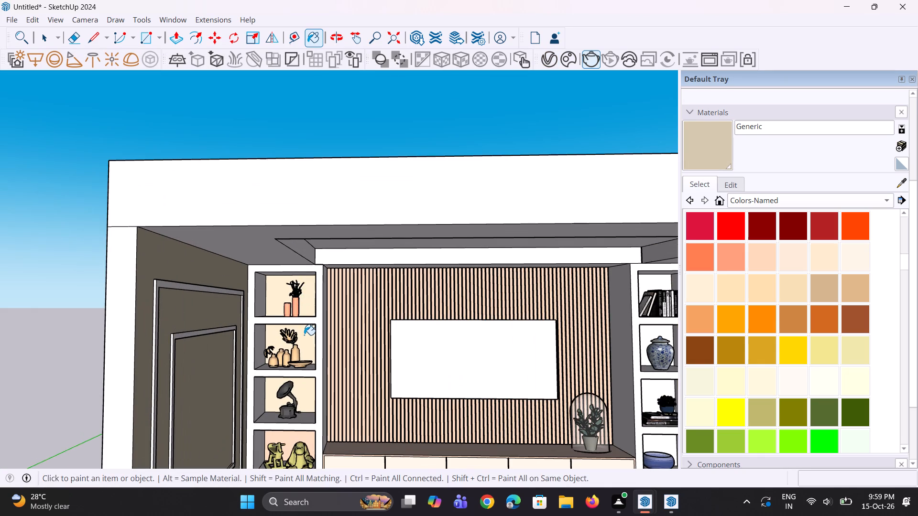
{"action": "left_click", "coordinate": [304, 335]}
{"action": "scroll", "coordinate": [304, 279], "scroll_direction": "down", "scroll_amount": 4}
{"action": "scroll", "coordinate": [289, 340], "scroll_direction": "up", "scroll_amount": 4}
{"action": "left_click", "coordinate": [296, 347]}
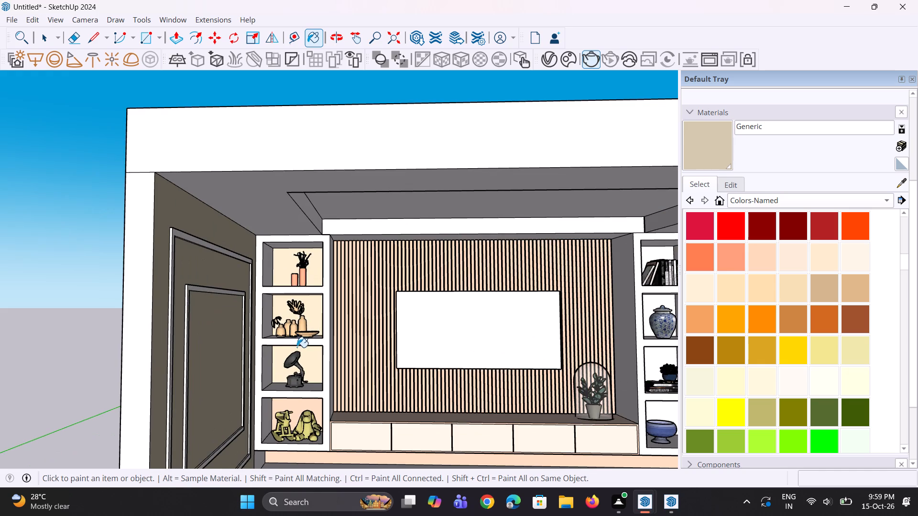
Sample Generic#1 from the slatted panel and paint the backs of all four left shelf niches with it.
{"action": "scroll", "coordinate": [305, 318], "scroll_direction": "down", "scroll_amount": 6}
{"action": "scroll", "coordinate": [321, 384], "scroll_direction": "up", "scroll_amount": 7}
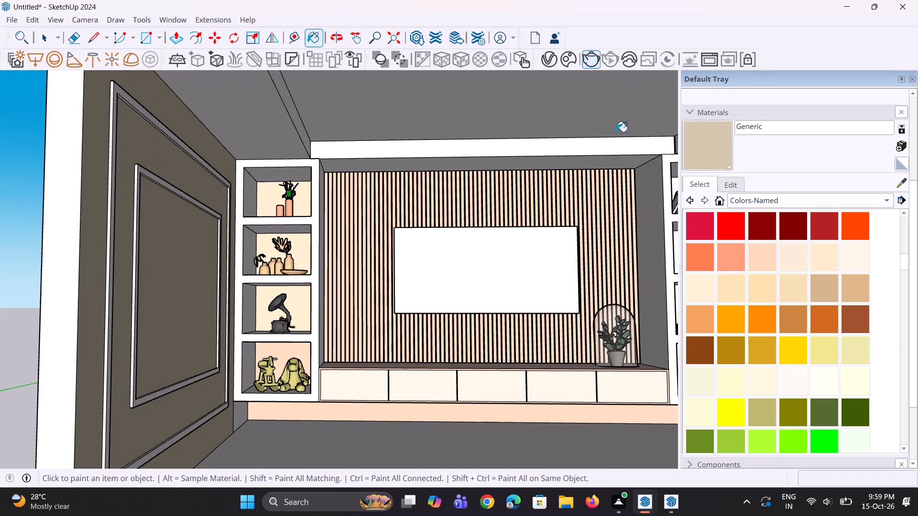
{"action": "left_click", "coordinate": [904, 184]}
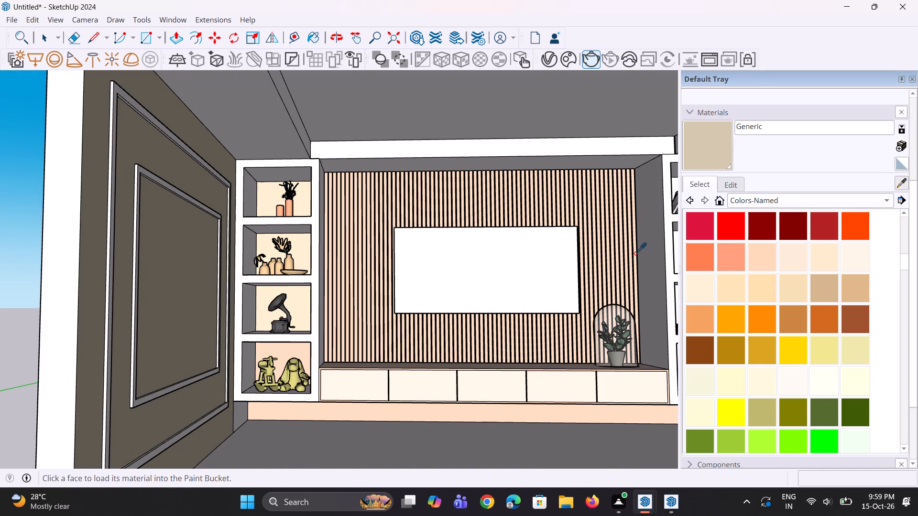
{"action": "left_click", "coordinate": [617, 262]}
{"action": "scroll", "coordinate": [224, 225], "scroll_direction": "up", "scroll_amount": 3}
{"action": "left_click", "coordinate": [276, 203]}
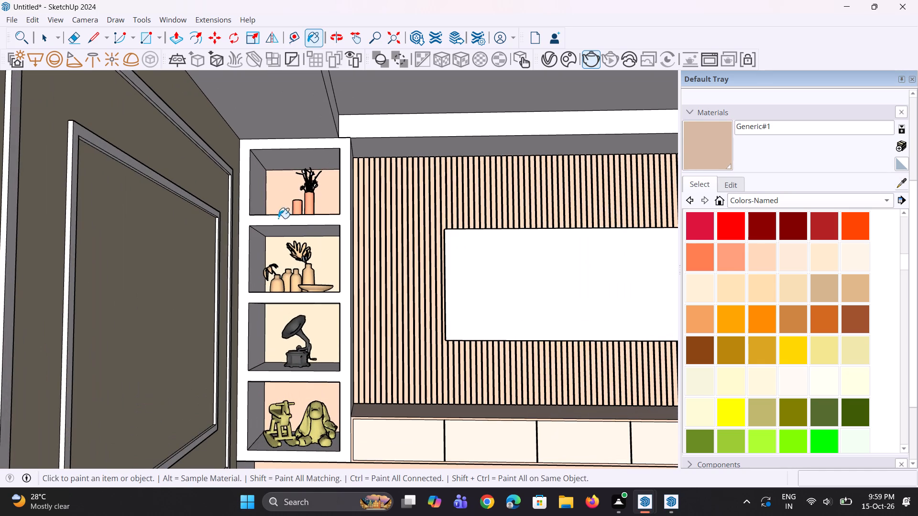
{"action": "left_click", "coordinate": [287, 261]}
{"action": "left_click", "coordinate": [274, 321]}
{"action": "left_click", "coordinate": [286, 394]}
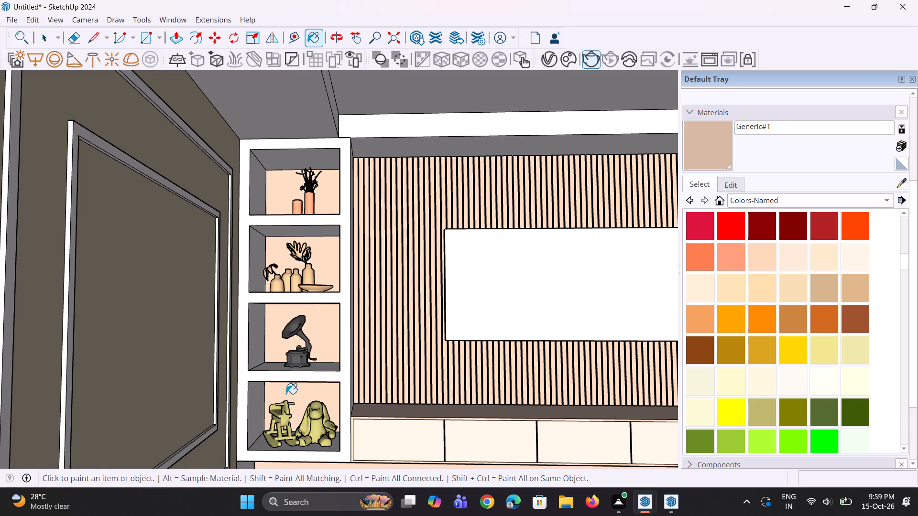
Paint the back faces of all four niches in the right shelf unit with Generic#1.
{"action": "scroll", "coordinate": [257, 355], "scroll_direction": "down", "scroll_amount": 9}
{"action": "scroll", "coordinate": [635, 316], "scroll_direction": "up", "scroll_amount": 6}
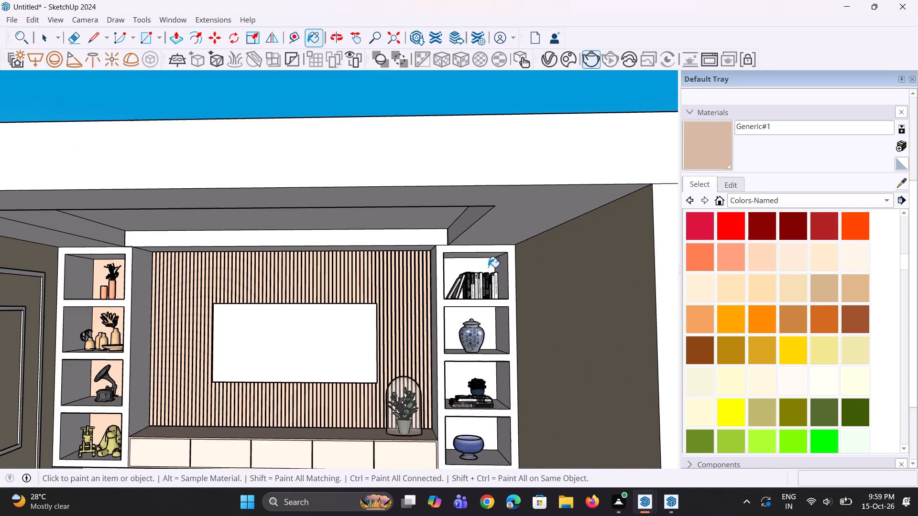
{"action": "scroll", "coordinate": [488, 267], "scroll_direction": "up", "scroll_amount": 3}
{"action": "left_click", "coordinate": [483, 271]}
{"action": "left_click", "coordinate": [490, 327]}
{"action": "left_click", "coordinate": [491, 398]}
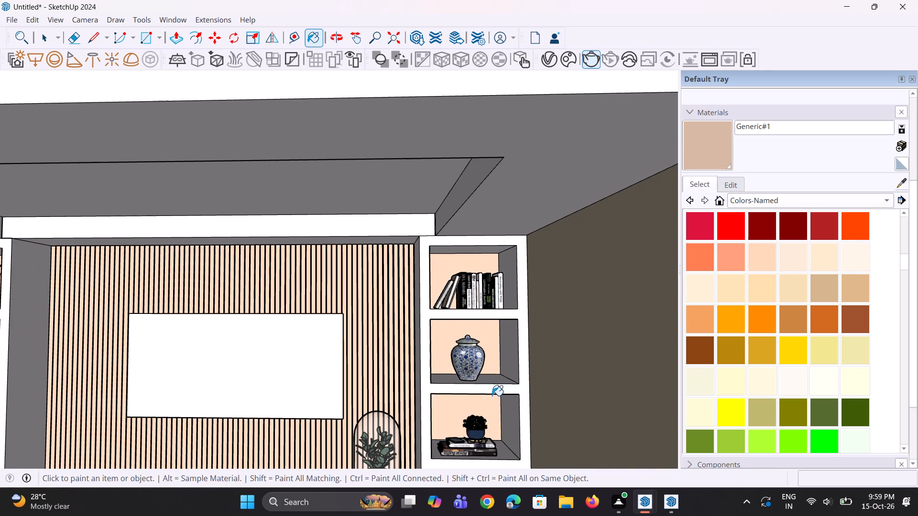
{"action": "scroll", "coordinate": [495, 298], "scroll_direction": "down", "scroll_amount": 8}
{"action": "scroll", "coordinate": [474, 371], "scroll_direction": "up", "scroll_amount": 4}
{"action": "left_click", "coordinate": [476, 375]}
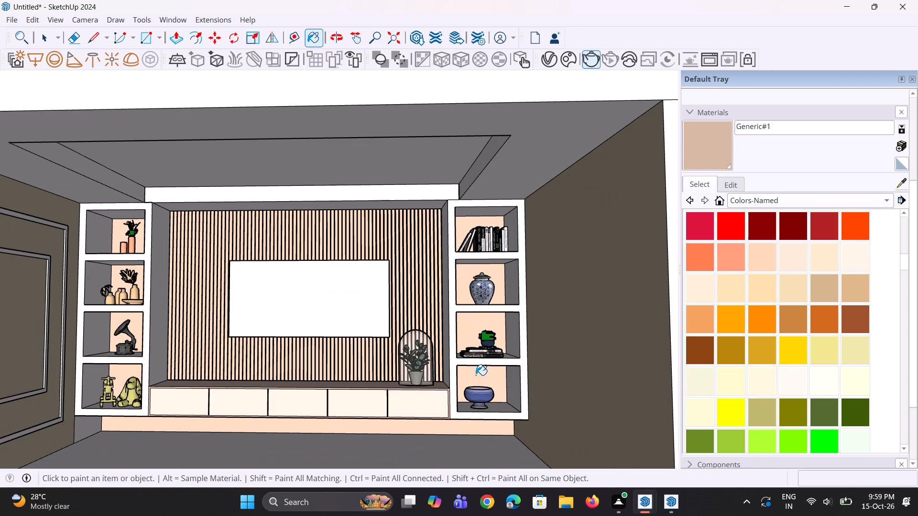
Sample Generic#2 from the drawer fronts; paint the right unit's top niche ceiling and the side walls of its upper two niches.
{"action": "scroll", "coordinate": [479, 371], "scroll_direction": "down", "scroll_amount": 3}
{"action": "scroll", "coordinate": [489, 350], "scroll_direction": "up", "scroll_amount": 5}
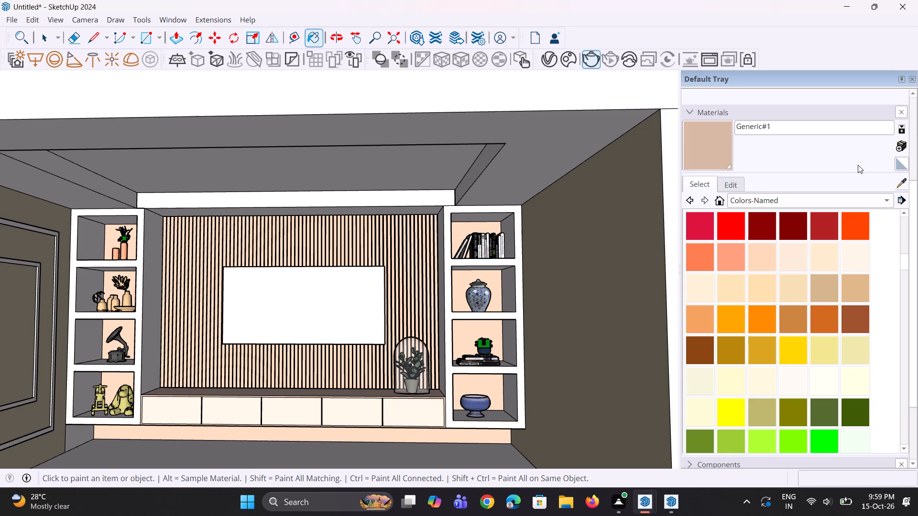
{"action": "left_click", "coordinate": [903, 179]}
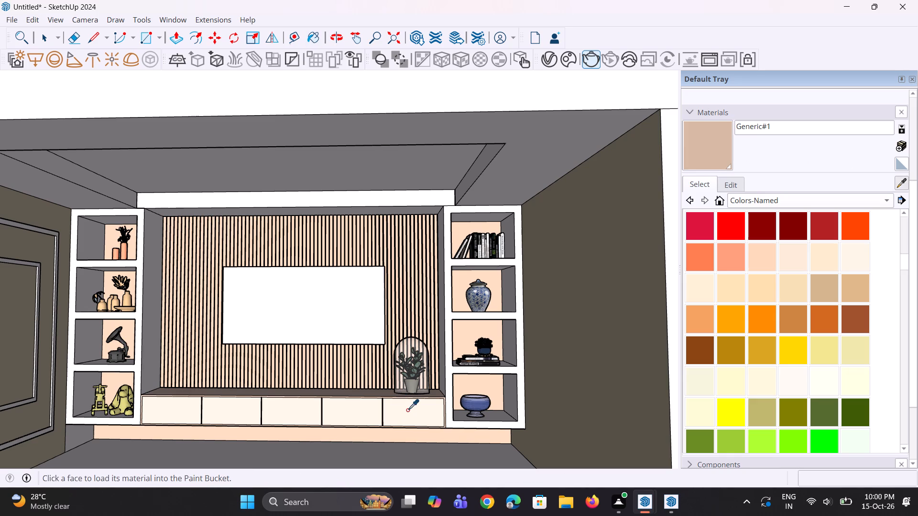
{"action": "left_click", "coordinate": [407, 410]}
{"action": "scroll", "coordinate": [506, 282], "scroll_direction": "up", "scroll_amount": 4}
{"action": "left_click", "coordinate": [514, 237]}
{"action": "left_click", "coordinate": [509, 285]}
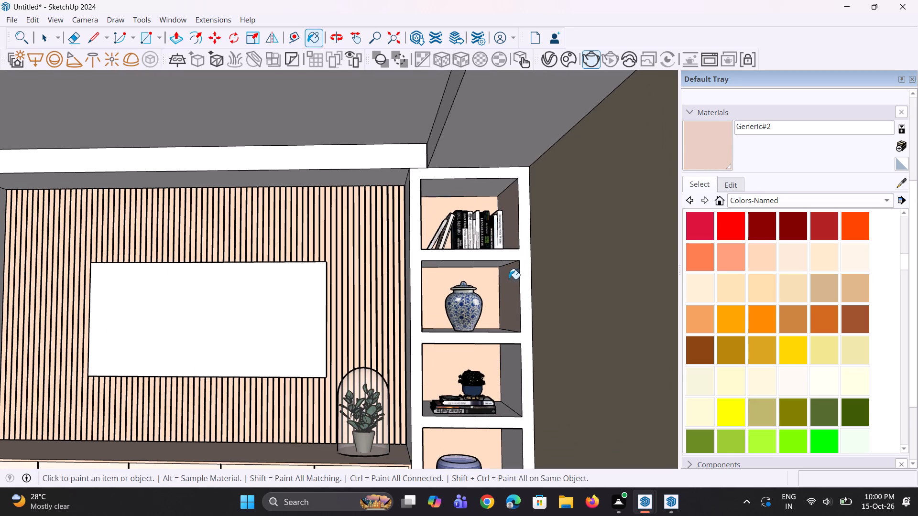
{"action": "left_click", "coordinate": [480, 190]}
{"action": "middle_click_drag", "start_coordinate": [483, 218], "coordinate": [414, 235]}
{"action": "middle_click_drag", "start_coordinate": [415, 228], "coordinate": [494, 233]}
{"action": "scroll", "coordinate": [300, 215], "scroll_direction": "up", "scroll_amount": 2}
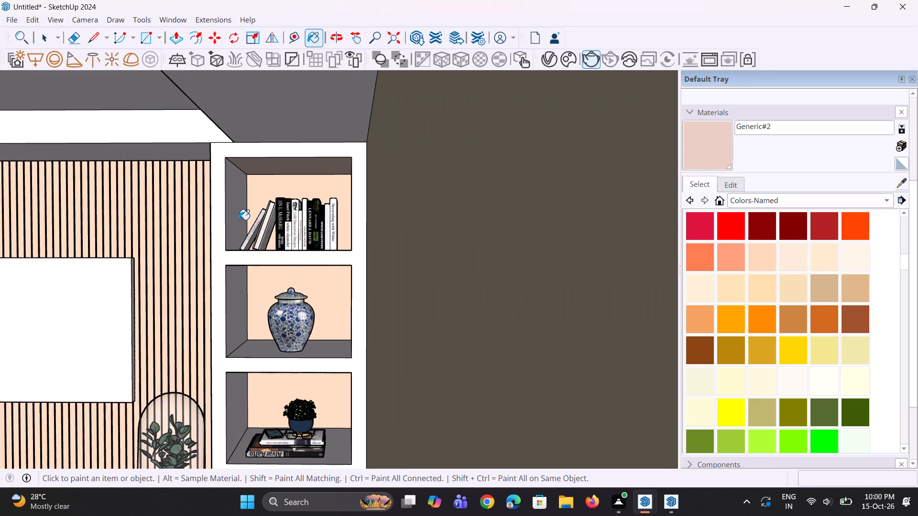
{"action": "left_click", "coordinate": [239, 220]}
{"action": "left_click", "coordinate": [237, 294]}
Paint the ceiling and floor of the right unit's niche holding the blue-and-white vase with Generic#2.
{"action": "middle_click_drag", "start_coordinate": [251, 328], "coordinate": [282, 278]}
{"action": "scroll", "coordinate": [256, 320], "scroll_direction": "up", "scroll_amount": 1}
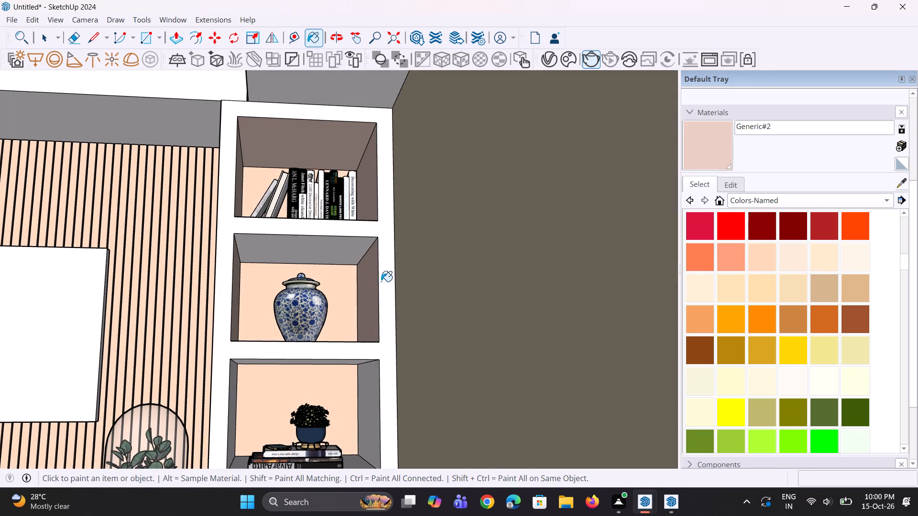
{"action": "left_click", "coordinate": [344, 251]}
{"action": "left_click", "coordinate": [361, 286]}
{"action": "middle_click_drag", "start_coordinate": [358, 299], "coordinate": [358, 308]}
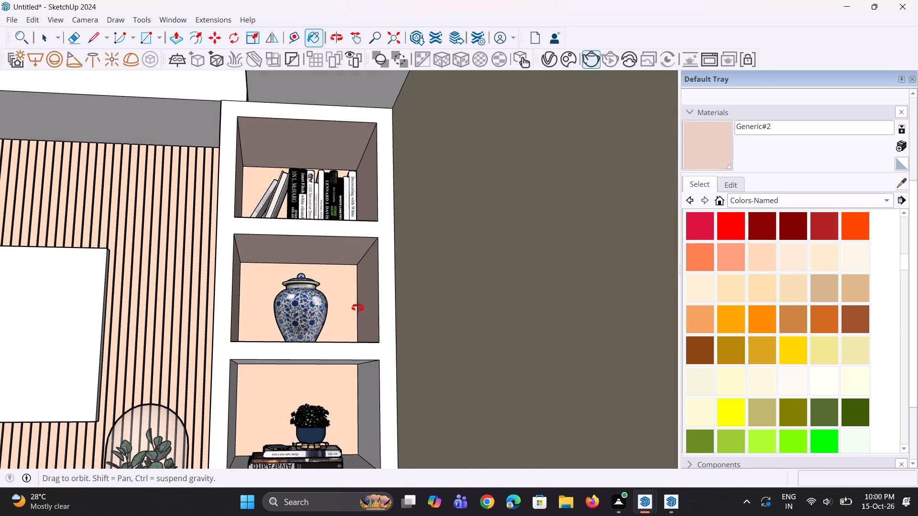
{"action": "middle_click_drag", "start_coordinate": [358, 308], "coordinate": [353, 352]}
{"action": "left_click", "coordinate": [339, 355]}
Paint the side walls and floor of the right unit's third niche, holding the potted plant and books, with Generic#2.
{"action": "scroll", "coordinate": [332, 294], "scroll_direction": "down", "scroll_amount": 4}
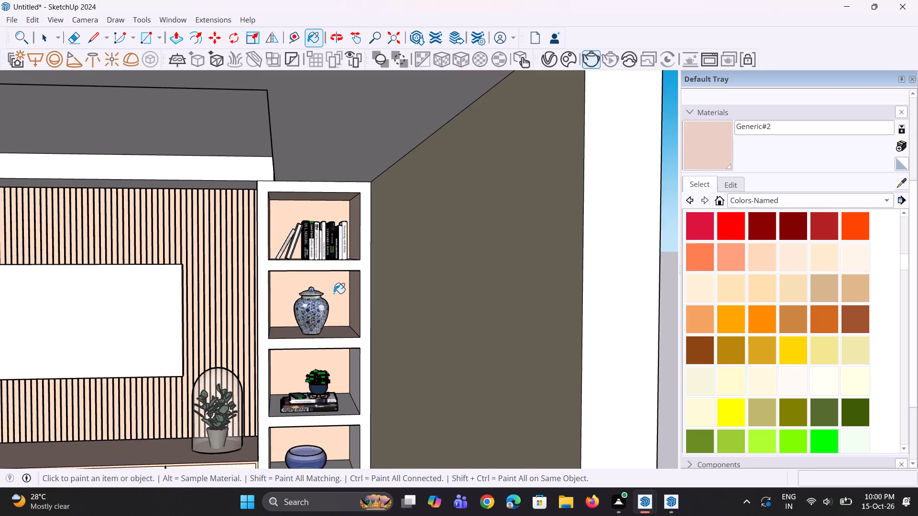
{"action": "scroll", "coordinate": [336, 384], "scroll_direction": "up", "scroll_amount": 3}
{"action": "left_click", "coordinate": [363, 395]}
{"action": "left_click", "coordinate": [352, 415]}
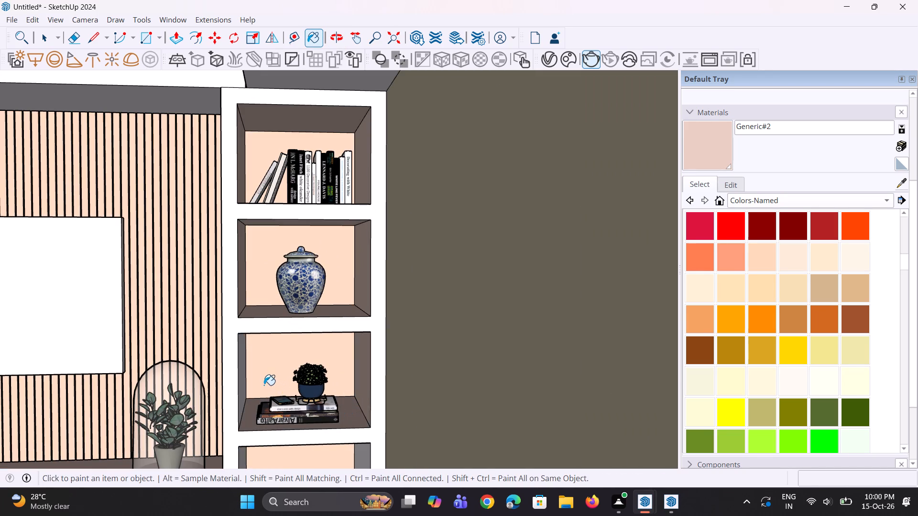
{"action": "left_click", "coordinate": [243, 383]}
Paint the side walls and floor of the right unit's lowest niche, holding the blue bowl, with Generic#2.
{"action": "scroll", "coordinate": [273, 346], "scroll_direction": "down", "scroll_amount": 7}
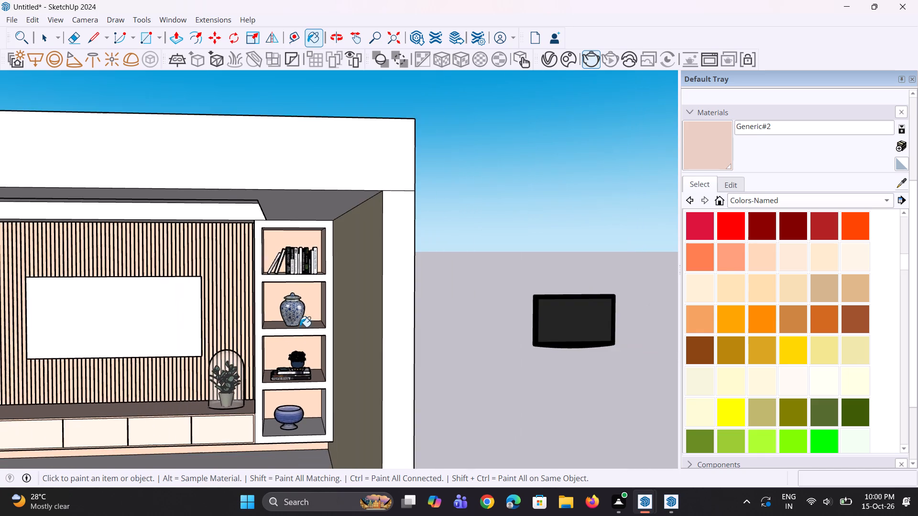
{"action": "scroll", "coordinate": [306, 407], "scroll_direction": "up", "scroll_amount": 8}
{"action": "left_click", "coordinate": [351, 417]}
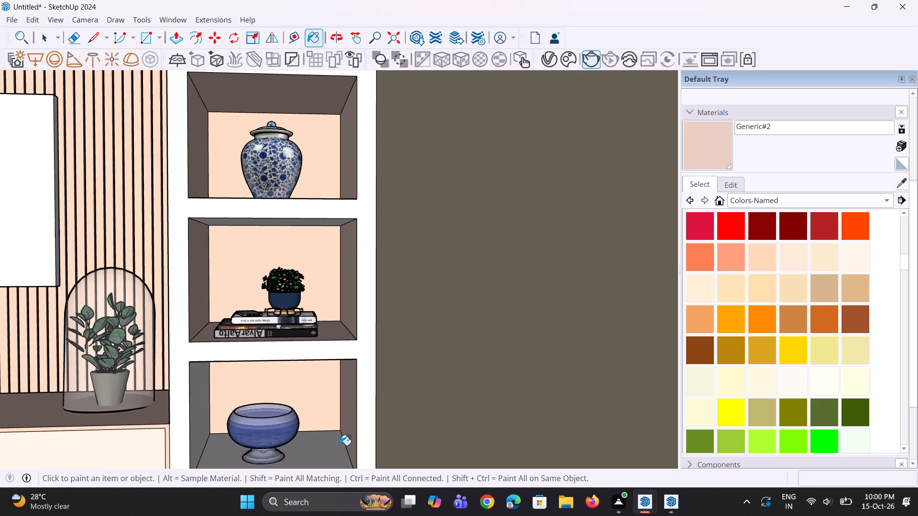
{"action": "left_click", "coordinate": [325, 464]}
{"action": "left_click", "coordinate": [199, 409]}
Paint the side walls and floor of the left unit's top niche, holding the coral vases, with Generic#2.
{"action": "scroll", "coordinate": [276, 334], "scroll_direction": "down", "scroll_amount": 8}
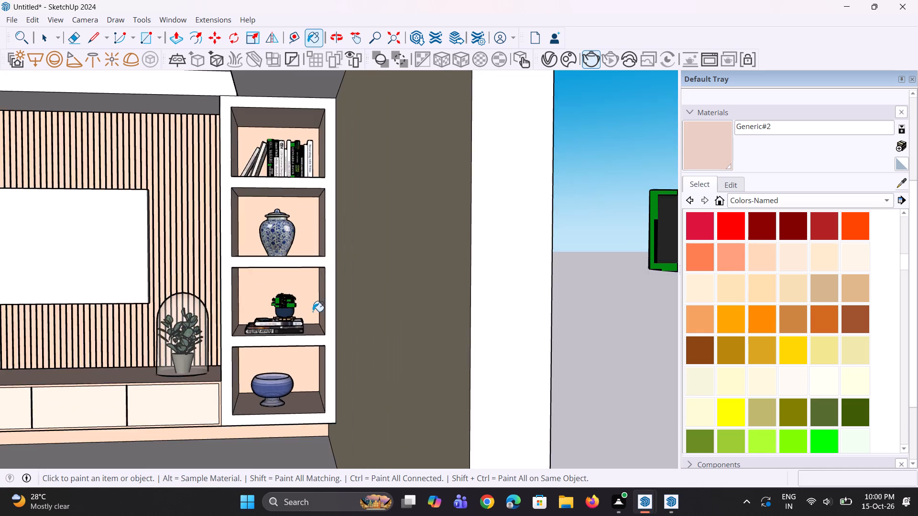
{"action": "scroll", "coordinate": [313, 312], "scroll_direction": "down", "scroll_amount": 10}
{"action": "scroll", "coordinate": [70, 281], "scroll_direction": "up", "scroll_amount": 12}
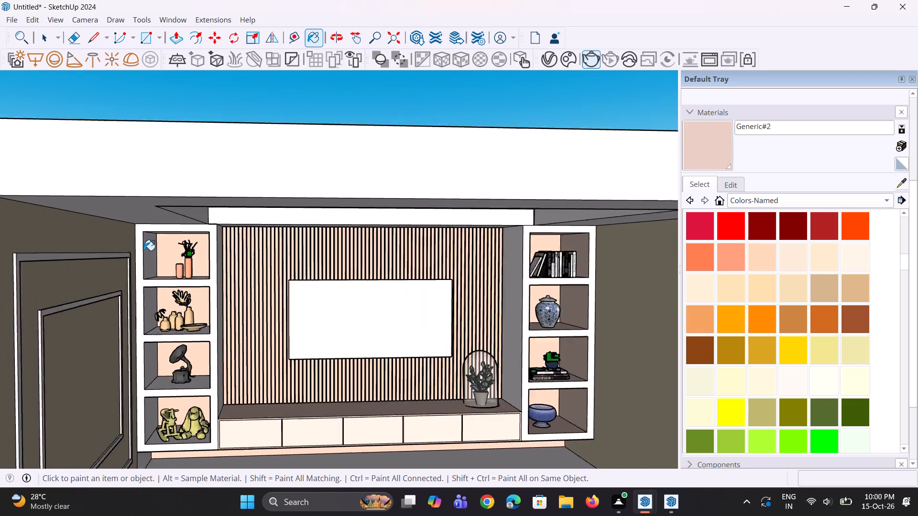
{"action": "scroll", "coordinate": [144, 250], "scroll_direction": "up", "scroll_amount": 5}
{"action": "left_click", "coordinate": [155, 255]}
{"action": "left_click", "coordinate": [172, 298]}
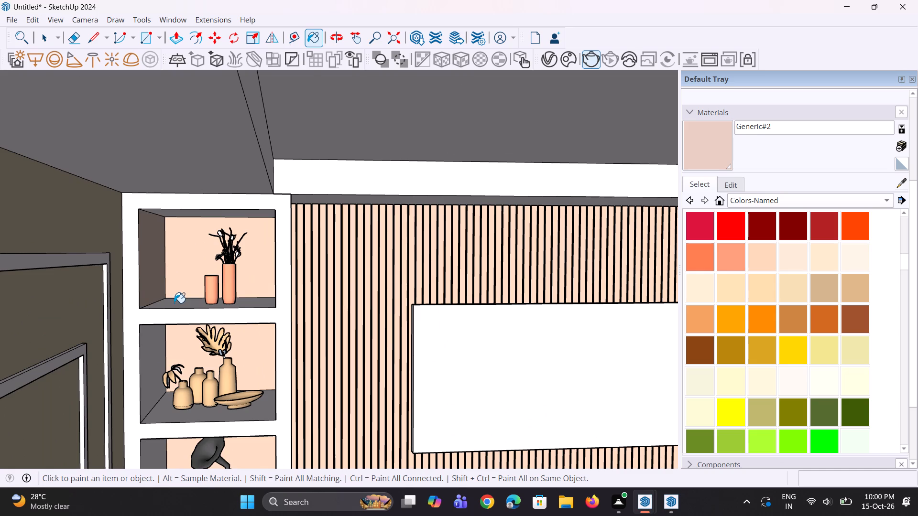
{"action": "scroll", "coordinate": [174, 303], "scroll_direction": "up", "scroll_amount": 2}
{"action": "left_click", "coordinate": [174, 303]}
{"action": "middle_click_drag", "start_coordinate": [219, 298], "coordinate": [250, 289]}
{"action": "left_click", "coordinate": [299, 270]}
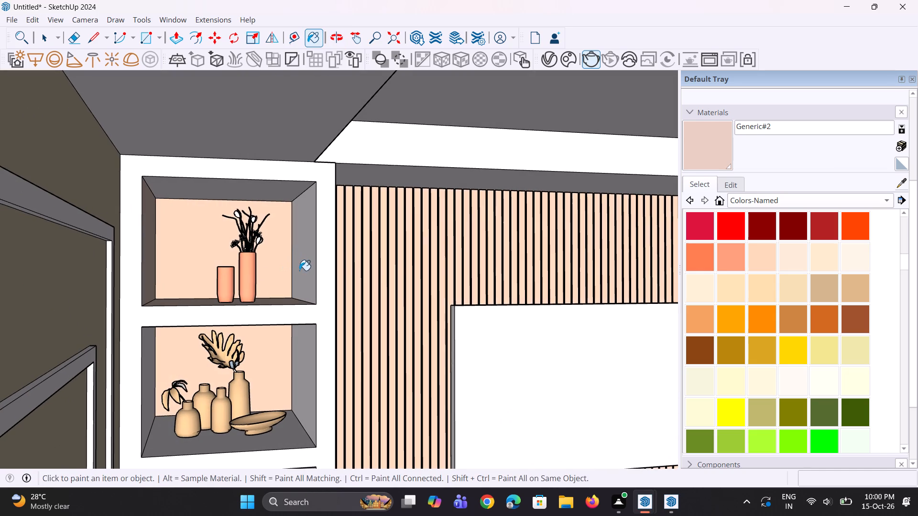
Paint the left unit's second niche side walls and floor, plus the ceilings of its upper two niches, with Generic#2.
{"action": "left_click", "coordinate": [301, 355]}
{"action": "left_click", "coordinate": [289, 432]}
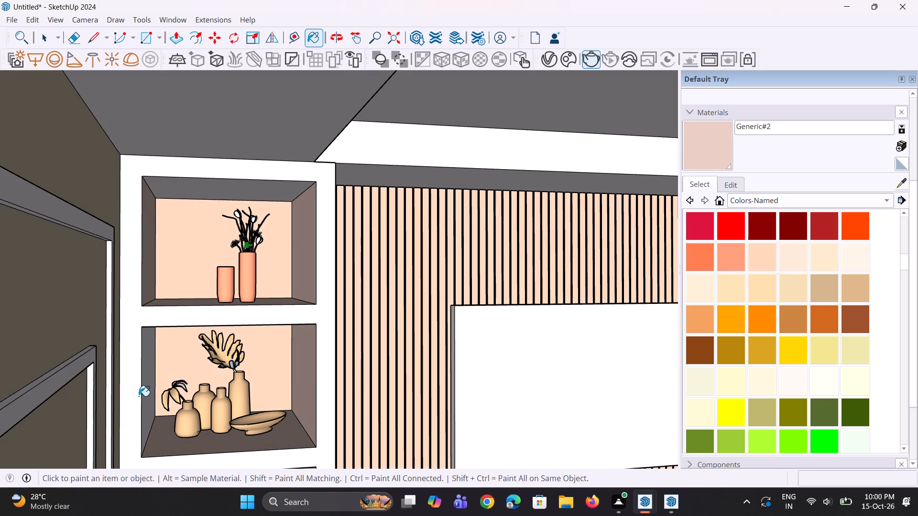
{"action": "left_click", "coordinate": [145, 380]}
{"action": "scroll", "coordinate": [165, 231], "scroll_direction": "down", "scroll_amount": 4}
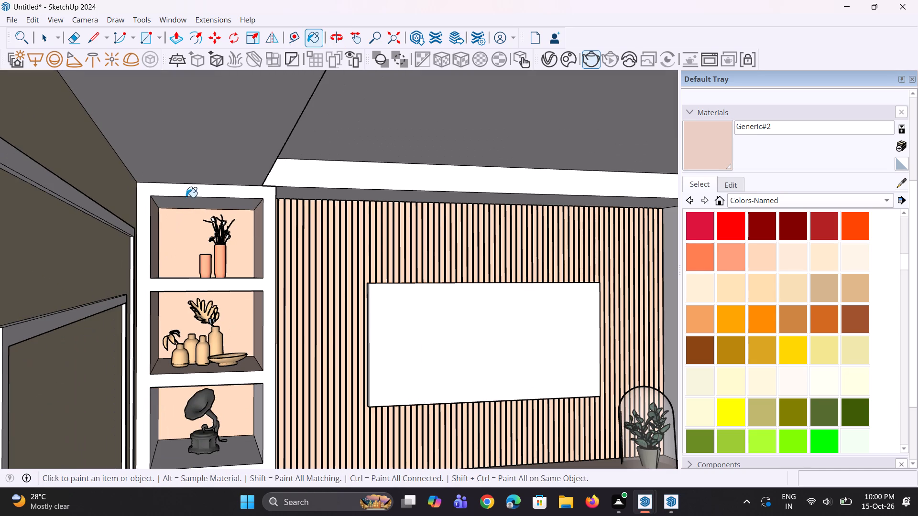
{"action": "left_click", "coordinate": [191, 201]}
{"action": "middle_click_drag", "start_coordinate": [229, 300], "coordinate": [229, 263]}
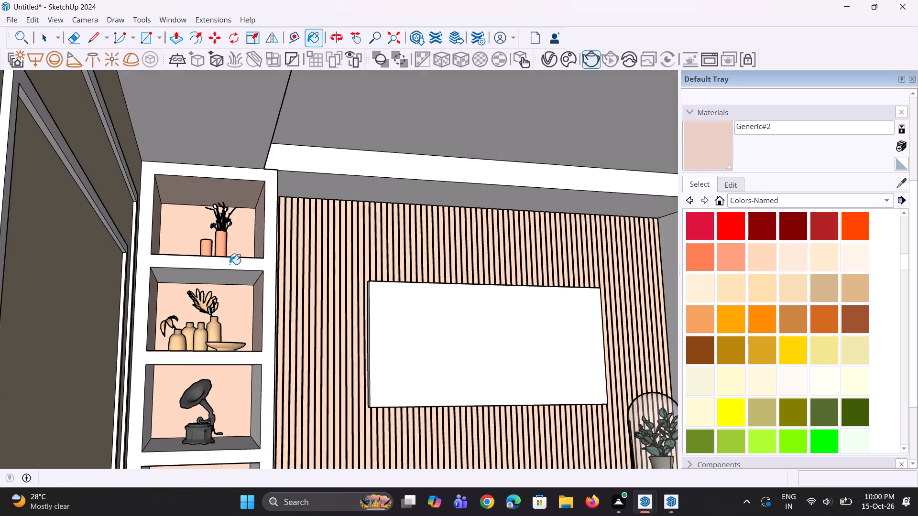
{"action": "left_click", "coordinate": [230, 276]}
Paint the ceiling, side walls and floor of the left unit's third niche, holding the gramophone, with Generic#2.
{"action": "middle_click_drag", "start_coordinate": [228, 355], "coordinate": [228, 319]}
{"action": "scroll", "coordinate": [217, 353], "scroll_direction": "up", "scroll_amount": 3}
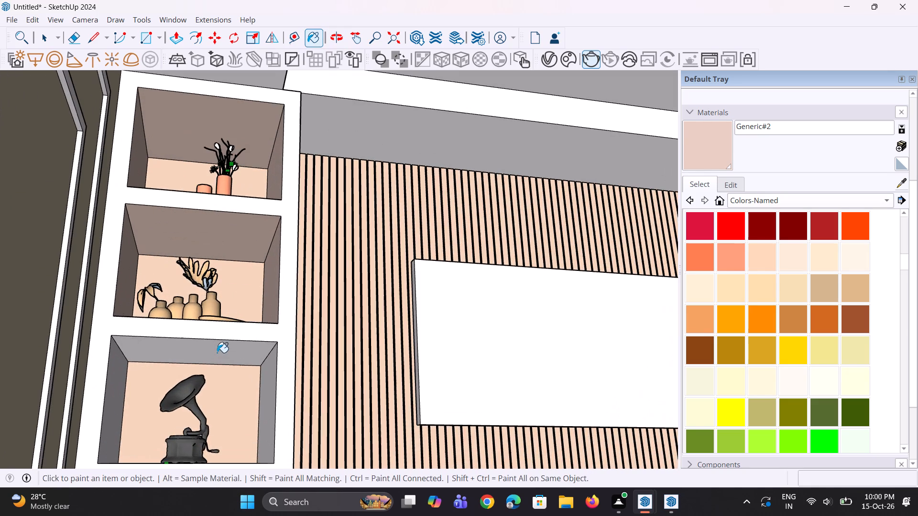
{"action": "left_click", "coordinate": [217, 353]}
{"action": "left_click", "coordinate": [263, 394]}
{"action": "left_click", "coordinate": [112, 395]}
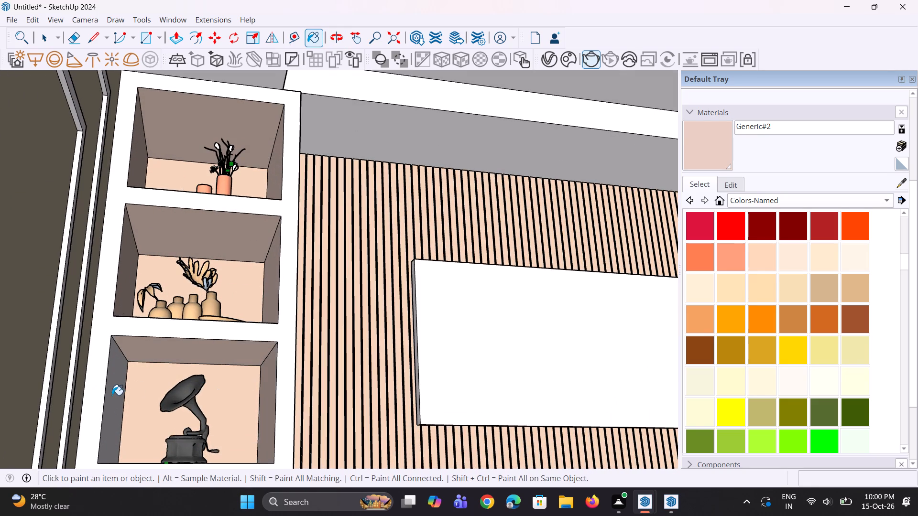
{"action": "scroll", "coordinate": [171, 303], "scroll_direction": "down", "scroll_amount": 4}
{"action": "middle_click_drag", "start_coordinate": [174, 301], "coordinate": [176, 371]}
{"action": "scroll", "coordinate": [191, 416], "scroll_direction": "up", "scroll_amount": 3}
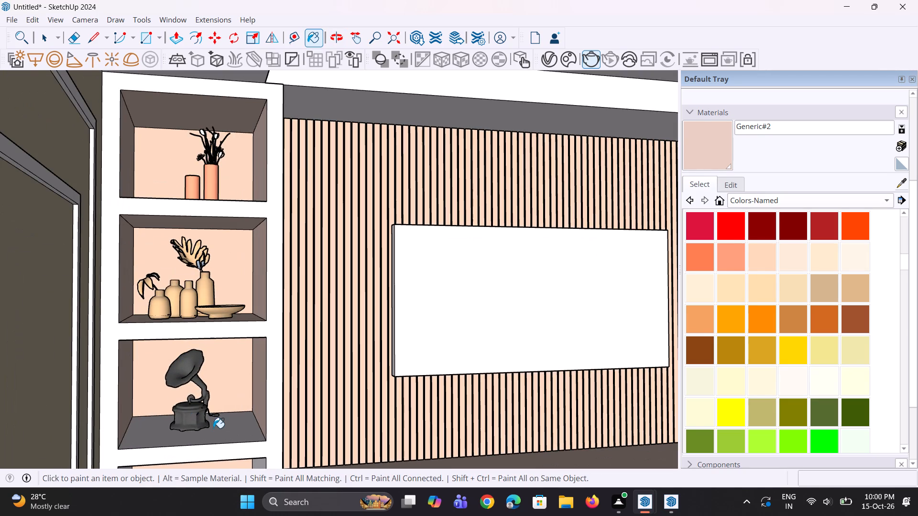
{"action": "left_click", "coordinate": [213, 428]}
Paint the side walls and floor of the left unit's lowest niche, holding the rocking horse and puppy, with Generic#2.
{"action": "scroll", "coordinate": [185, 321], "scroll_direction": "down", "scroll_amount": 4}
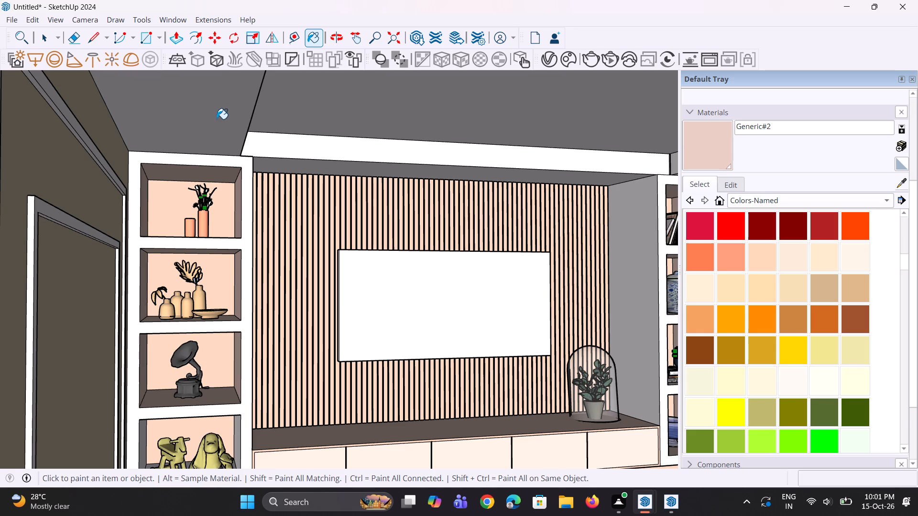
{"action": "scroll", "coordinate": [168, 211], "scroll_direction": "down", "scroll_amount": 4}
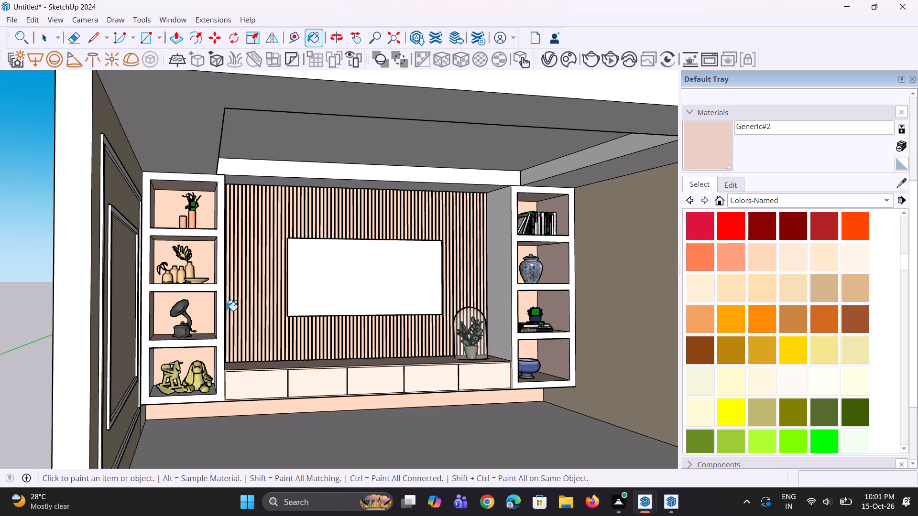
{"action": "scroll", "coordinate": [109, 274], "scroll_direction": "down", "scroll_amount": 1}
{"action": "middle_click_drag", "start_coordinate": [175, 293], "coordinate": [148, 305]}
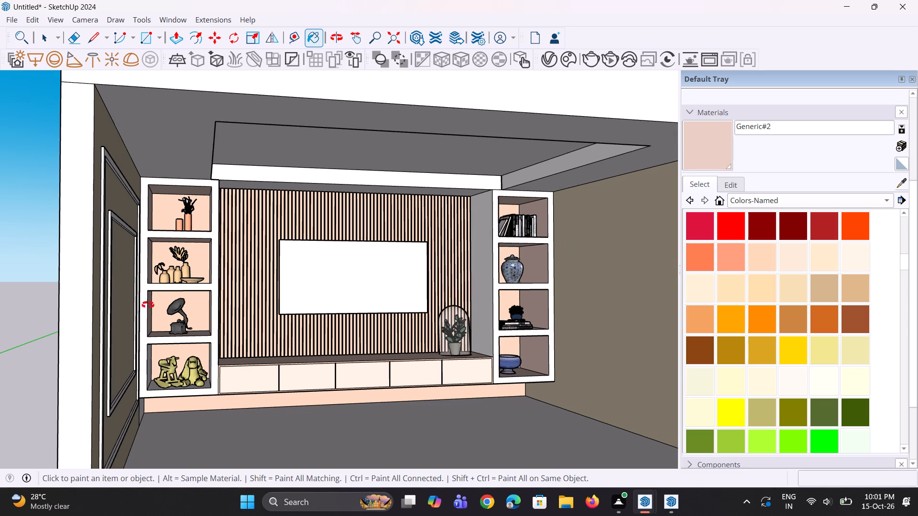
{"action": "middle_click_drag", "start_coordinate": [148, 305], "coordinate": [131, 312]}
{"action": "scroll", "coordinate": [141, 320], "scroll_direction": "up", "scroll_amount": 6}
{"action": "left_click", "coordinate": [161, 315]}
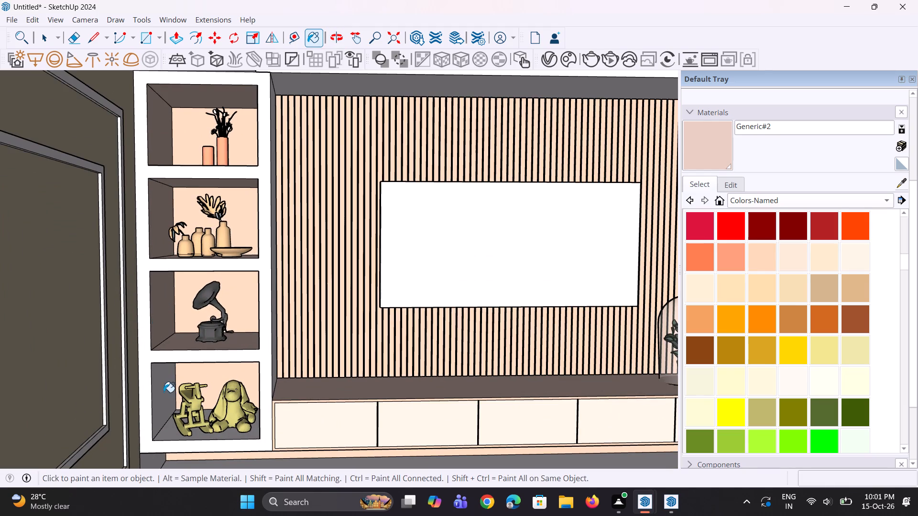
{"action": "left_click", "coordinate": [164, 392]}
{"action": "left_click", "coordinate": [171, 430]}
{"action": "middle_click_drag", "start_coordinate": [179, 432], "coordinate": [261, 404]}
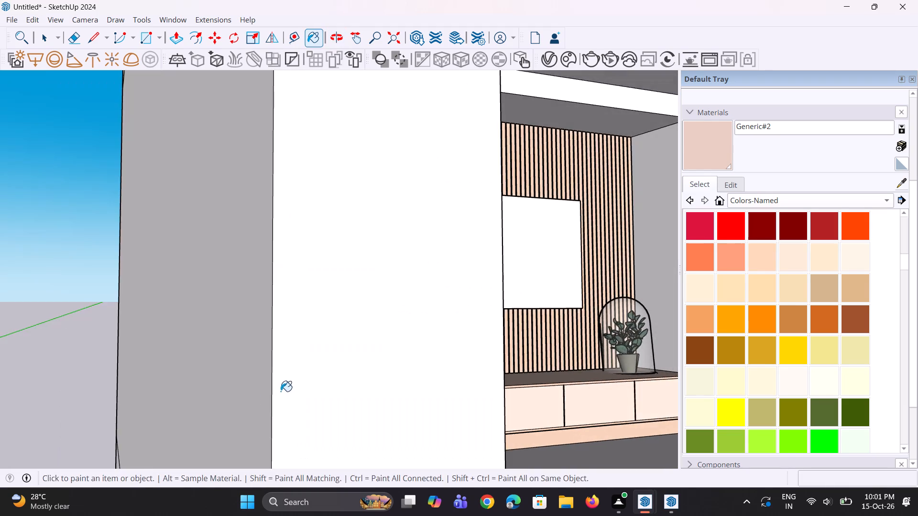
{"action": "middle_click_drag", "start_coordinate": [280, 391], "coordinate": [182, 405]}
{"action": "scroll", "coordinate": [164, 390], "scroll_direction": "down", "scroll_amount": 9}
{"action": "scroll", "coordinate": [320, 395], "scroll_direction": "up", "scroll_amount": 6}
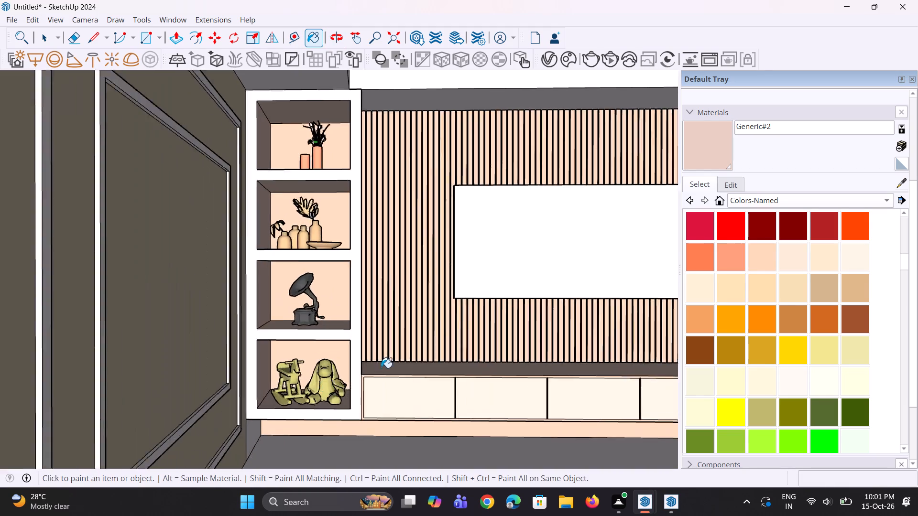
{"action": "scroll", "coordinate": [381, 368], "scroll_direction": "up", "scroll_amount": 6}
{"action": "middle_click_drag", "start_coordinate": [343, 372], "coordinate": [401, 368]}
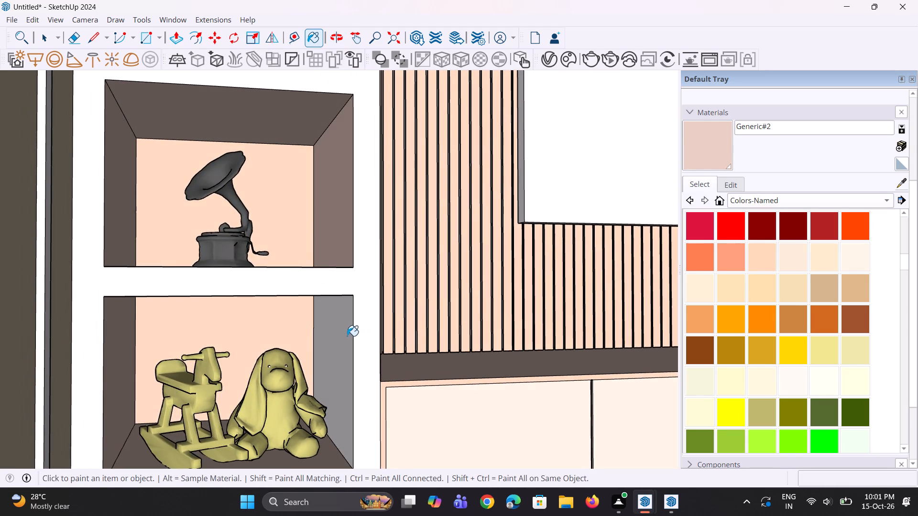
{"action": "left_click", "coordinate": [344, 334]}
Examine the whole TV wall and both shelf units to check the painted niches and remaining unpainted surfaces.
{"action": "scroll", "coordinate": [333, 370], "scroll_direction": "down", "scroll_amount": 10}
{"action": "middle_click_drag", "start_coordinate": [451, 351], "coordinate": [404, 351]}
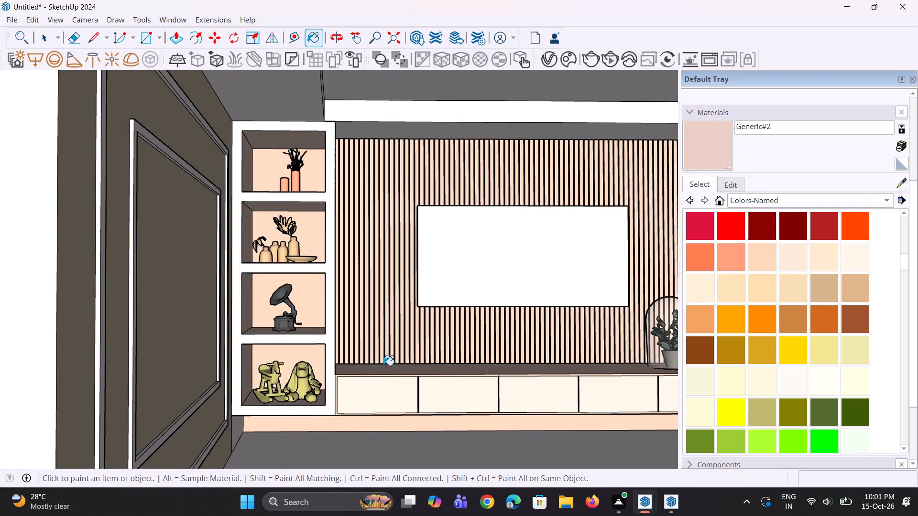
{"action": "scroll", "coordinate": [380, 366], "scroll_direction": "down", "scroll_amount": 9}
{"action": "scroll", "coordinate": [541, 375], "scroll_direction": "up", "scroll_amount": 4}
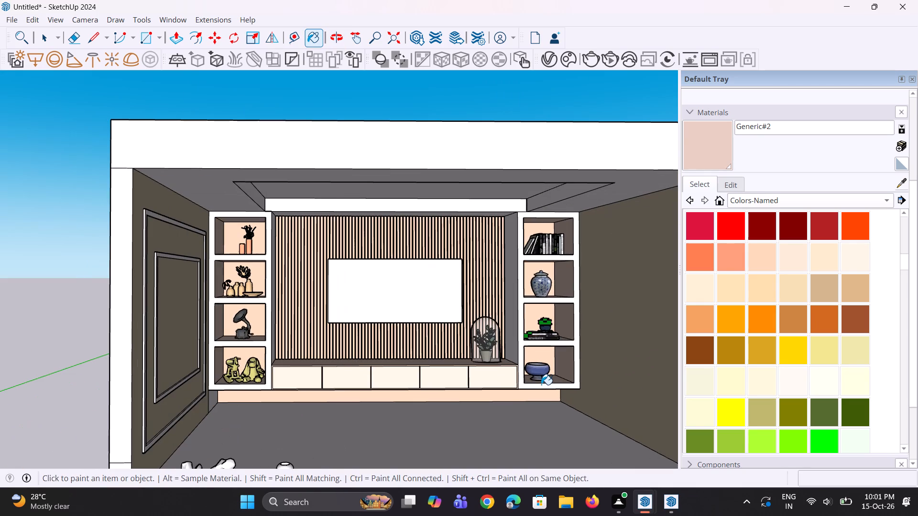
{"action": "scroll", "coordinate": [458, 356], "scroll_direction": "down", "scroll_amount": 3}
{"action": "scroll", "coordinate": [438, 347], "scroll_direction": "up", "scroll_amount": 4}
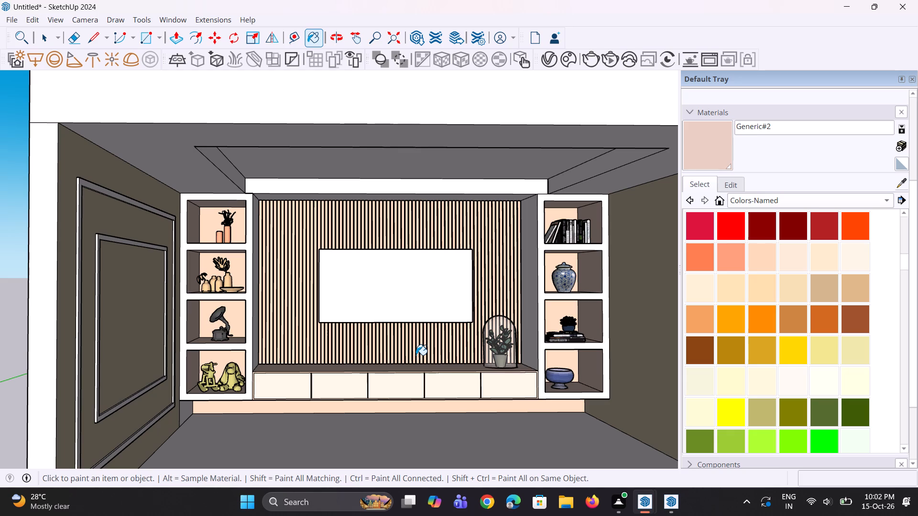
{"action": "scroll", "coordinate": [66, 251], "scroll_direction": "down", "scroll_amount": 3}
{"action": "scroll", "coordinate": [291, 286], "scroll_direction": "down", "scroll_amount": 4}
{"action": "middle_click", "coordinate": [374, 353]}
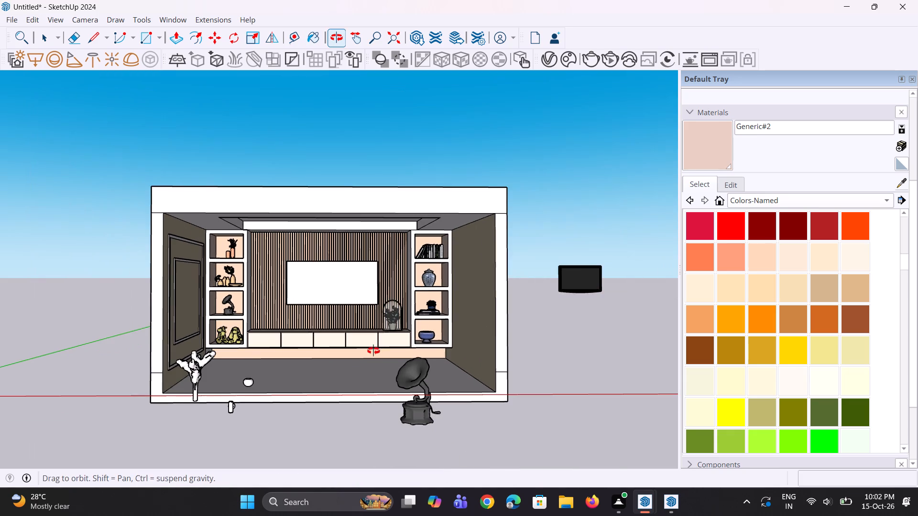
{"action": "scroll", "coordinate": [414, 281], "scroll_direction": "up", "scroll_amount": 4}
{"action": "scroll", "coordinate": [433, 229], "scroll_direction": "up", "scroll_amount": 6}
{"action": "middle_click_drag", "start_coordinate": [434, 218], "coordinate": [433, 245]}
{"action": "scroll", "coordinate": [411, 224], "scroll_direction": "down", "scroll_amount": 4}
Create a Generic V-Ray material with a dark grey diffuse colour (RGB 0.273, 0.264, 0.264), lightened to a medium warm grey.
{"action": "left_click", "coordinate": [547, 62]}
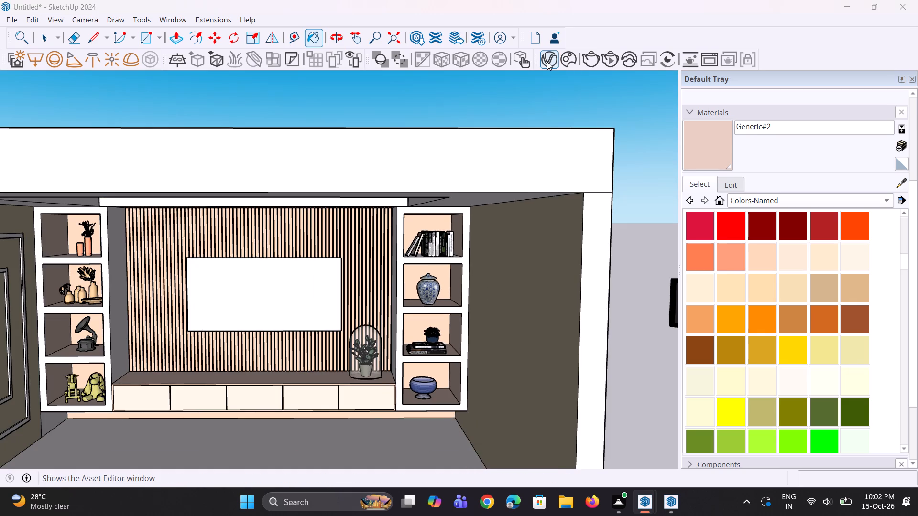
{"action": "right_click", "coordinate": [103, 98]}
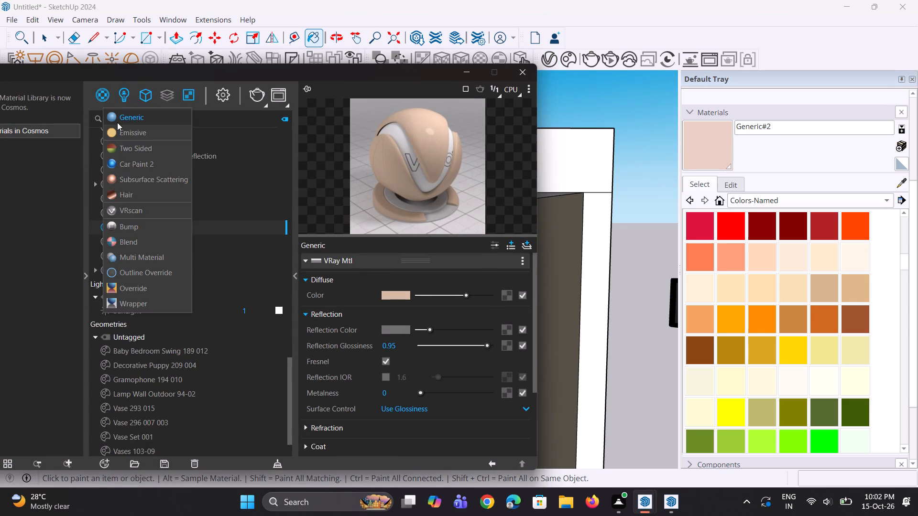
{"action": "left_click", "coordinate": [117, 122]}
{"action": "left_click", "coordinate": [393, 298]}
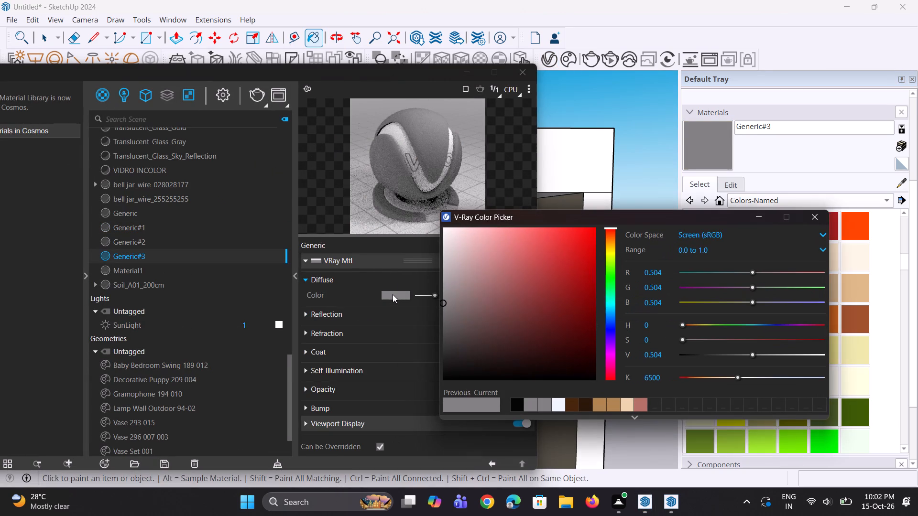
{"action": "left_click", "coordinate": [450, 356]}
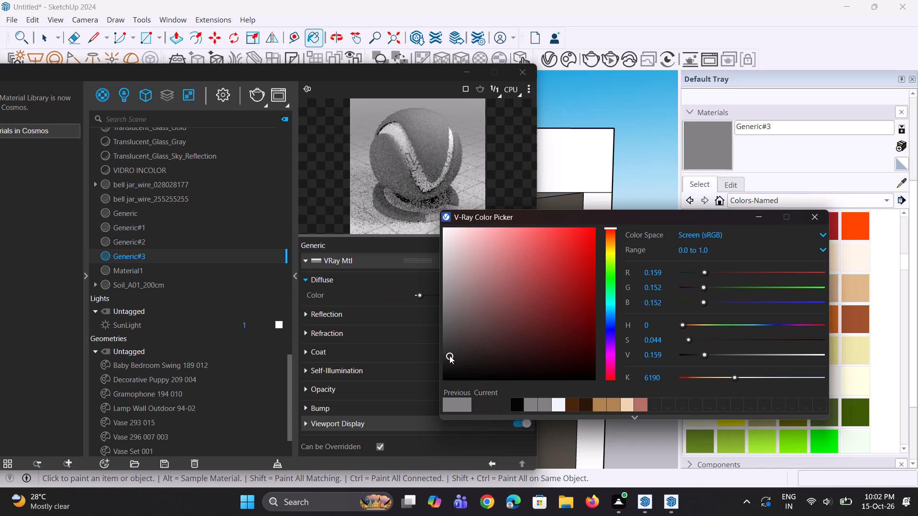
{"action": "left_click_drag", "start_coordinate": [450, 349], "coordinate": [448, 339]}
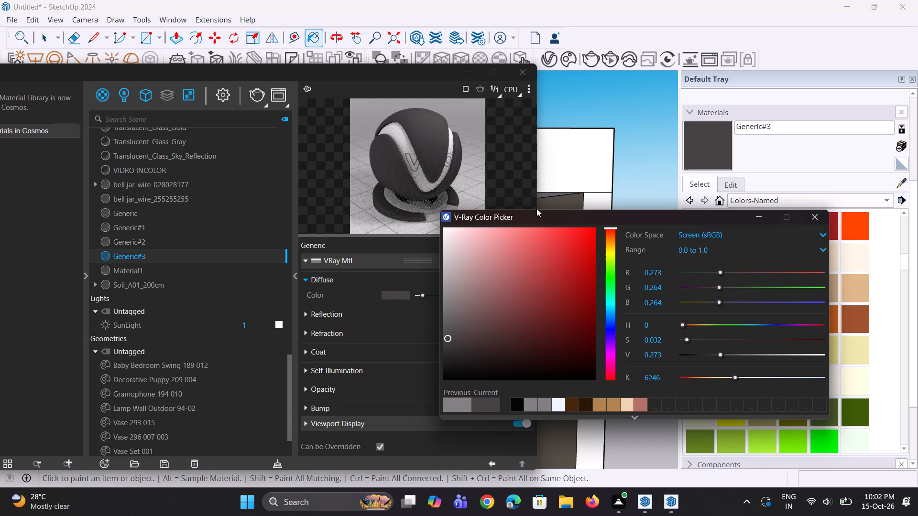
{"action": "left_click", "coordinate": [759, 215]}
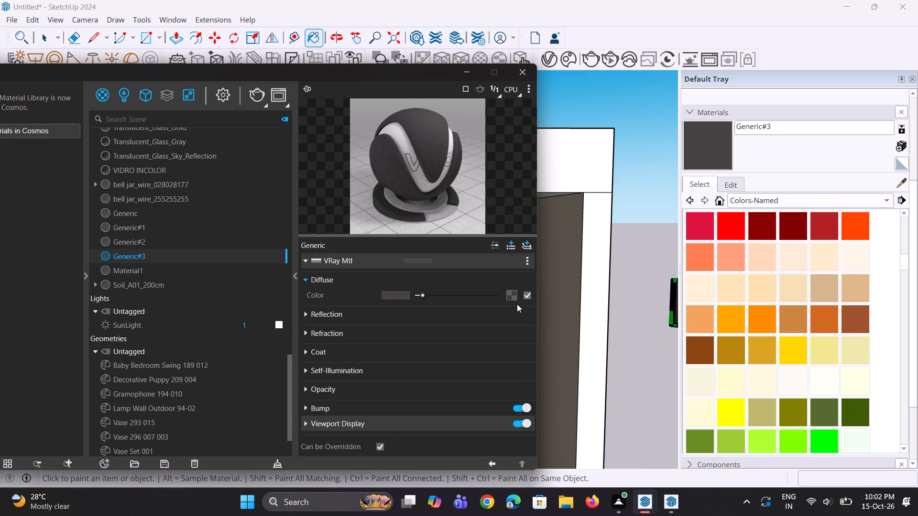
{"action": "left_click", "coordinate": [426, 296]}
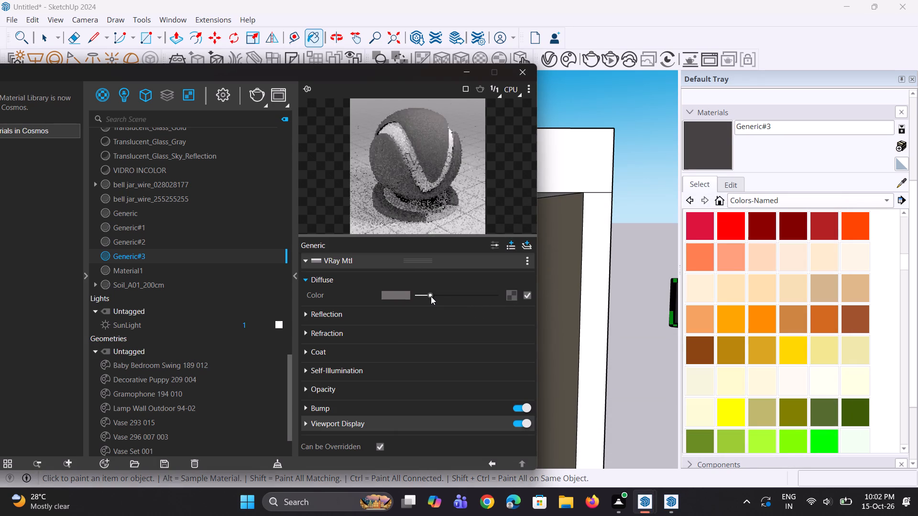
Give the new grey material a mid-grey reflection colour and a reflection glossiness of 0.95, and return to the model.
{"action": "left_click", "coordinate": [414, 312]}
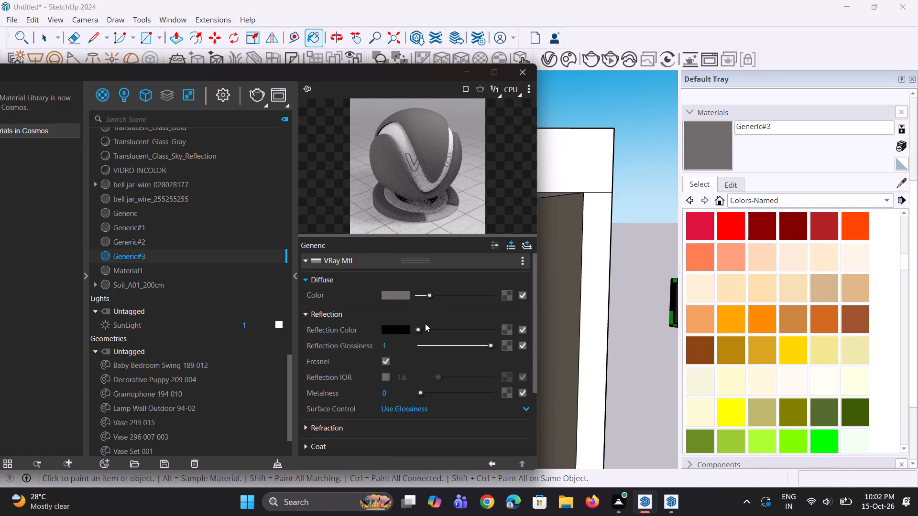
{"action": "left_click_drag", "start_coordinate": [423, 325], "coordinate": [427, 330]}
{"action": "left_click", "coordinate": [427, 330]}
{"action": "left_click", "coordinate": [438, 330]}
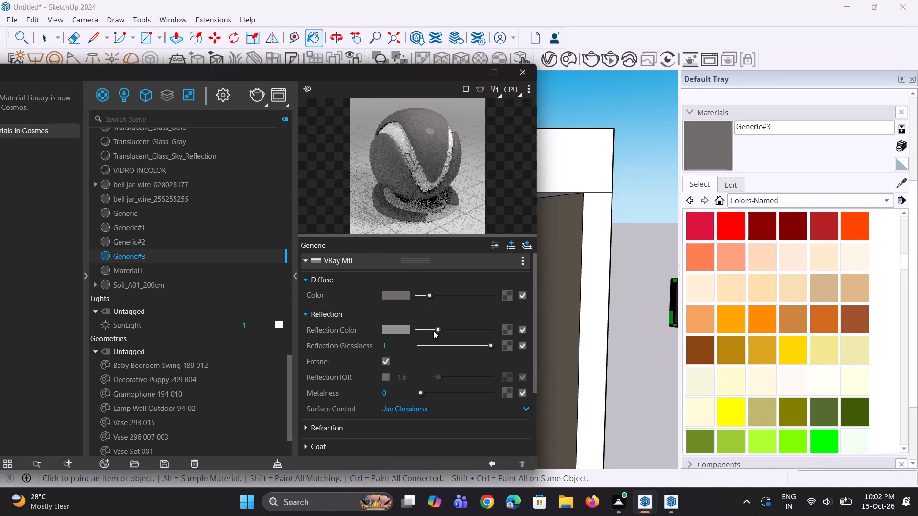
{"action": "left_click", "coordinate": [429, 327]}
{"action": "left_click_drag", "start_coordinate": [403, 345], "coordinate": [358, 354]}
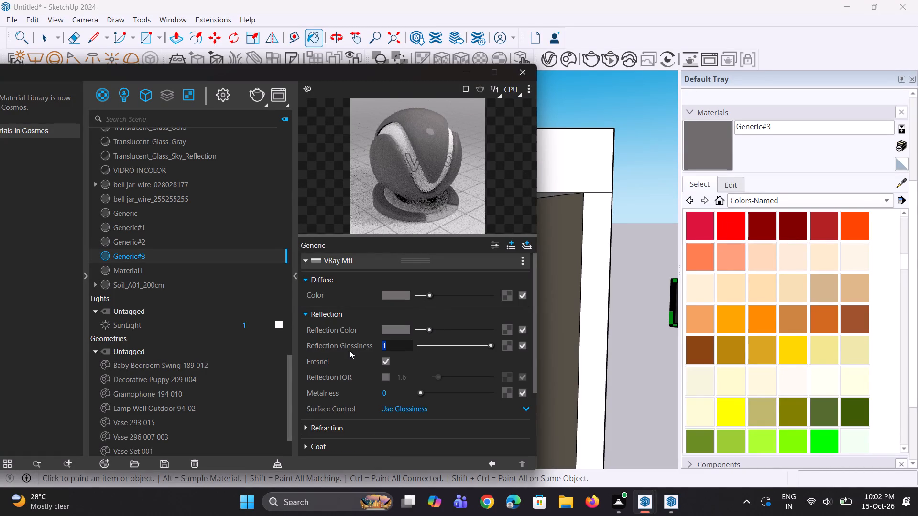
{"action": "type", "text": "0.95"}
{"action": "key", "text": "Return"}
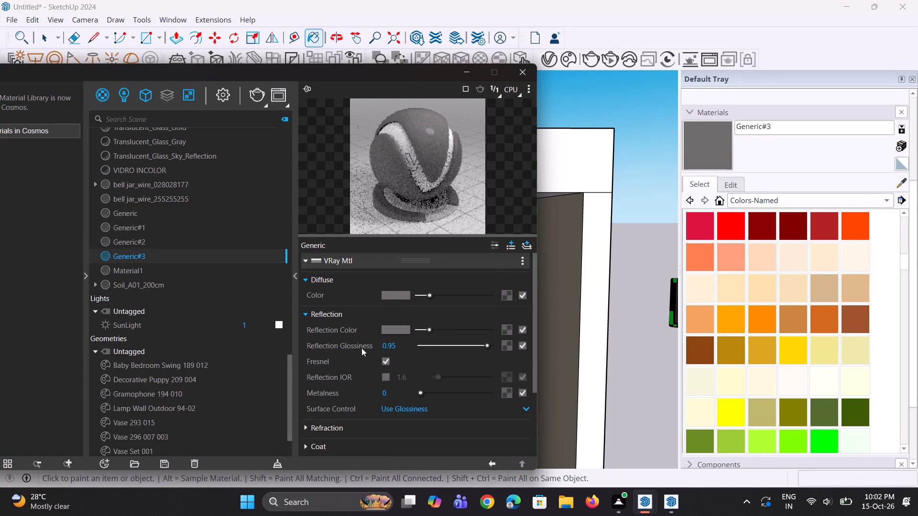
{"action": "left_click", "coordinate": [425, 177]}
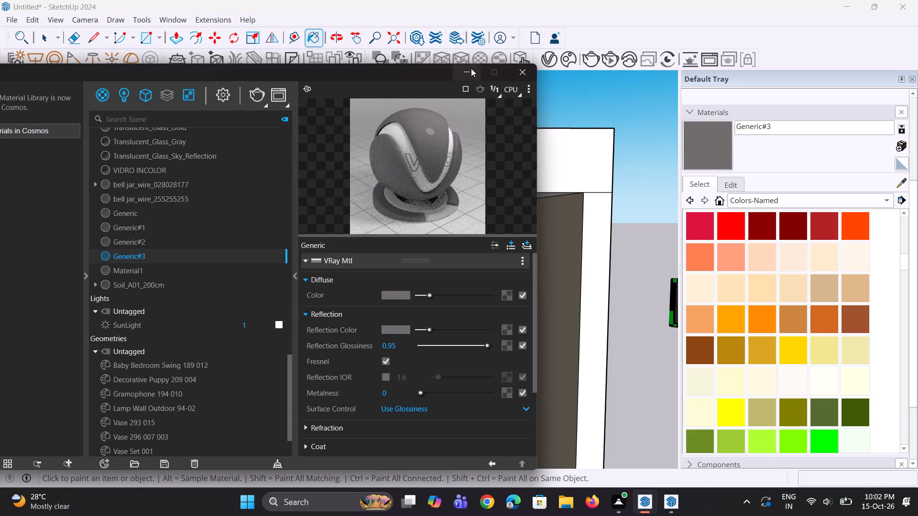
{"action": "left_click", "coordinate": [471, 68]}
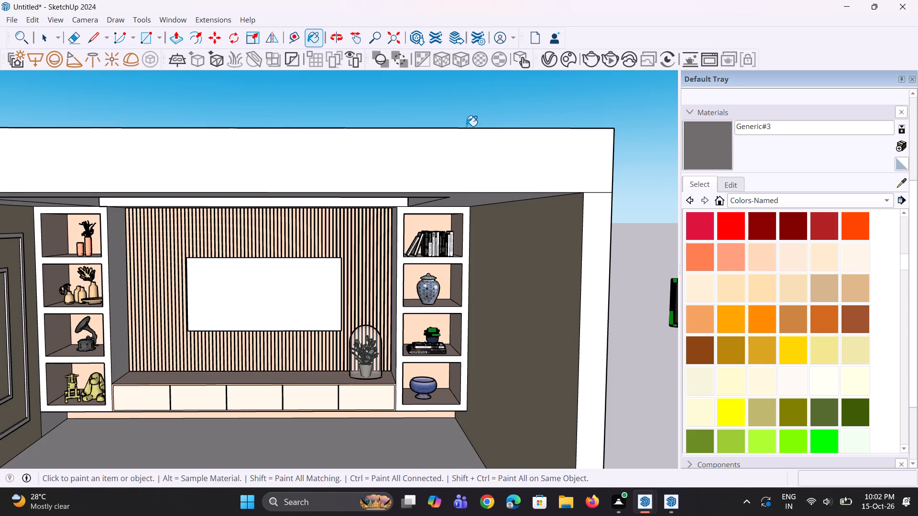
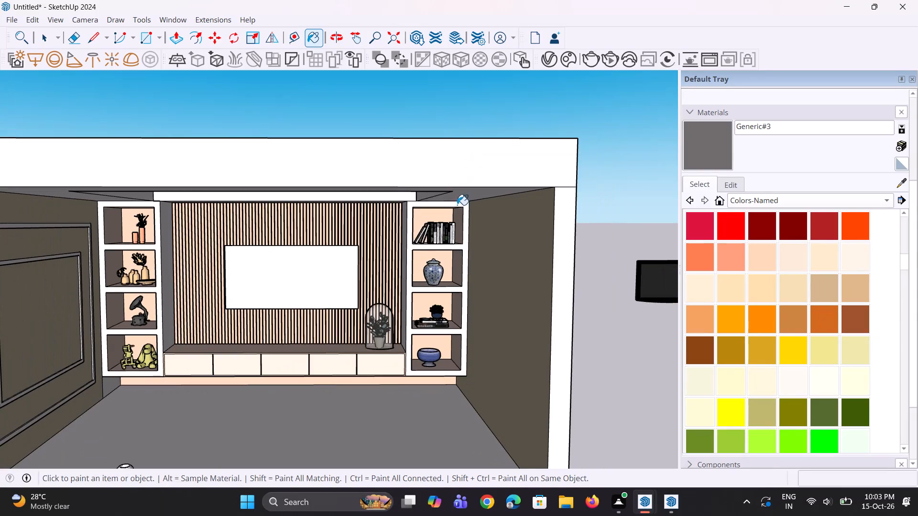
Paint the white frame of the right shelf unit, holding the books and blue vase, with Generic#3.
{"action": "scroll", "coordinate": [430, 289], "scroll_direction": "up", "scroll_amount": 3}
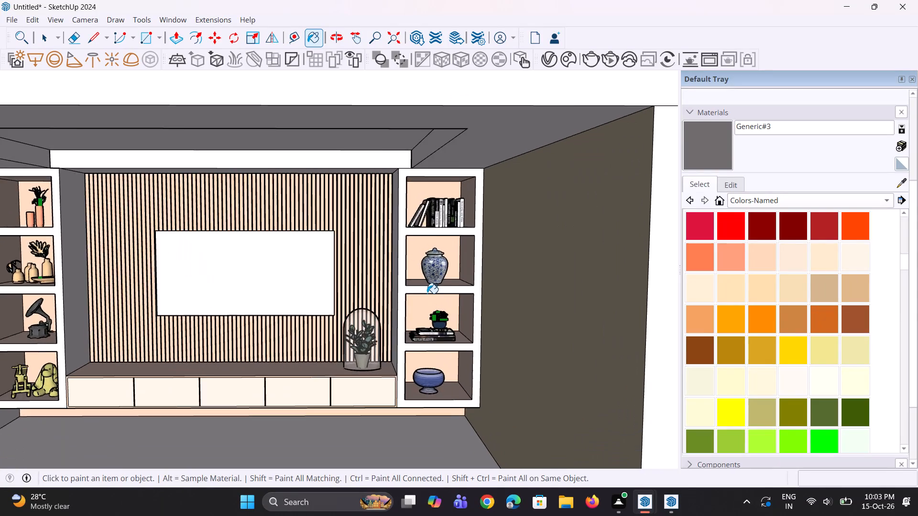
{"action": "scroll", "coordinate": [427, 293], "scroll_direction": "up", "scroll_amount": 2}
{"action": "left_click", "coordinate": [434, 292]}
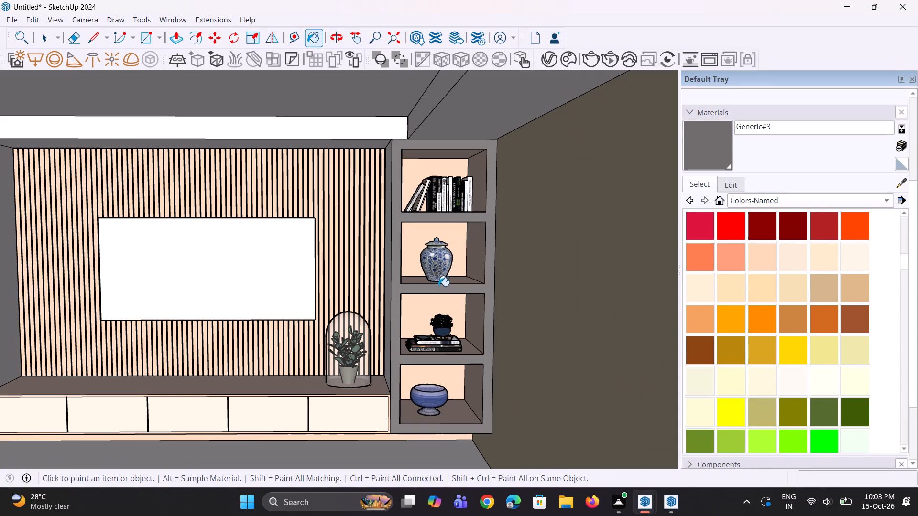
Darken the diffuse colour of the V-Ray material Generic#3 to a charcoal grey and return to the model.
{"action": "scroll", "coordinate": [442, 276], "scroll_direction": "down", "scroll_amount": 5}
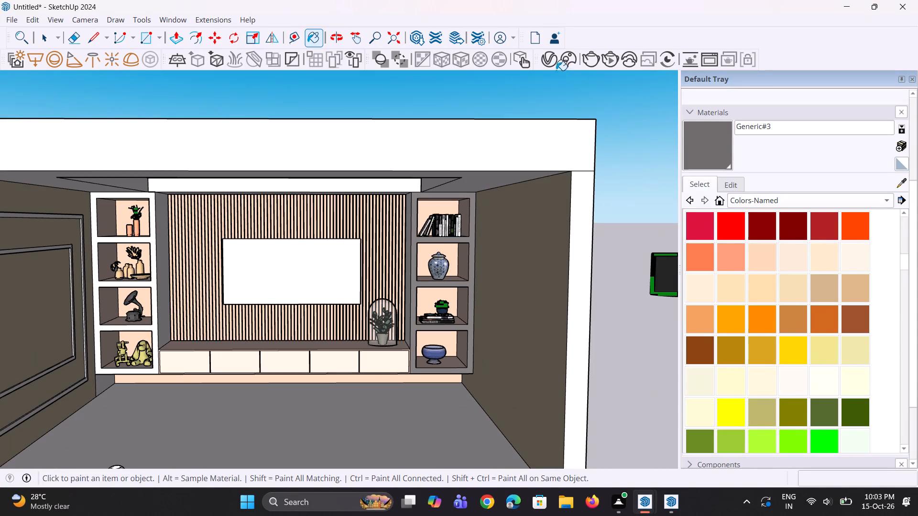
{"action": "left_click", "coordinate": [551, 61]}
{"action": "left_click_drag", "start_coordinate": [434, 295], "coordinate": [421, 293]}
{"action": "left_click", "coordinate": [434, 195]}
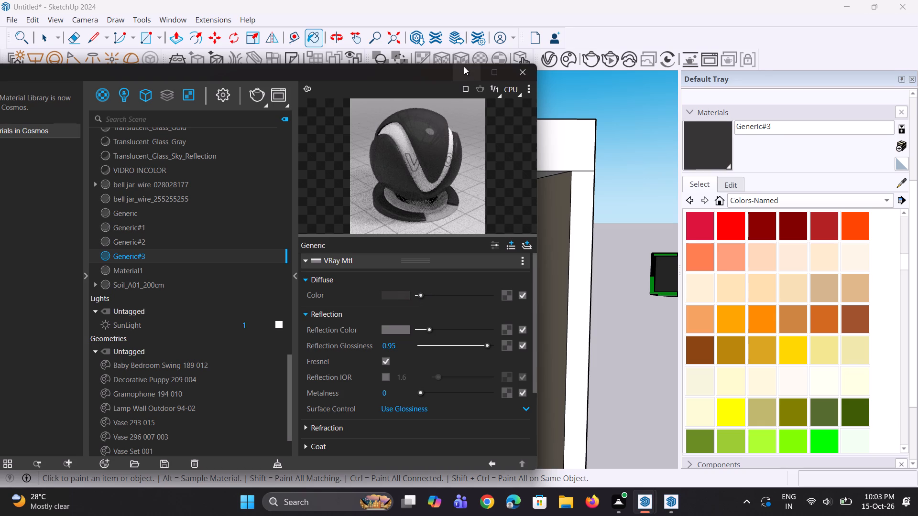
{"action": "left_click", "coordinate": [466, 73]}
Paint the white frame of the left shelf unit, holding the gramophone and vases, with Generic#3.
{"action": "scroll", "coordinate": [439, 288], "scroll_direction": "up", "scroll_amount": 5}
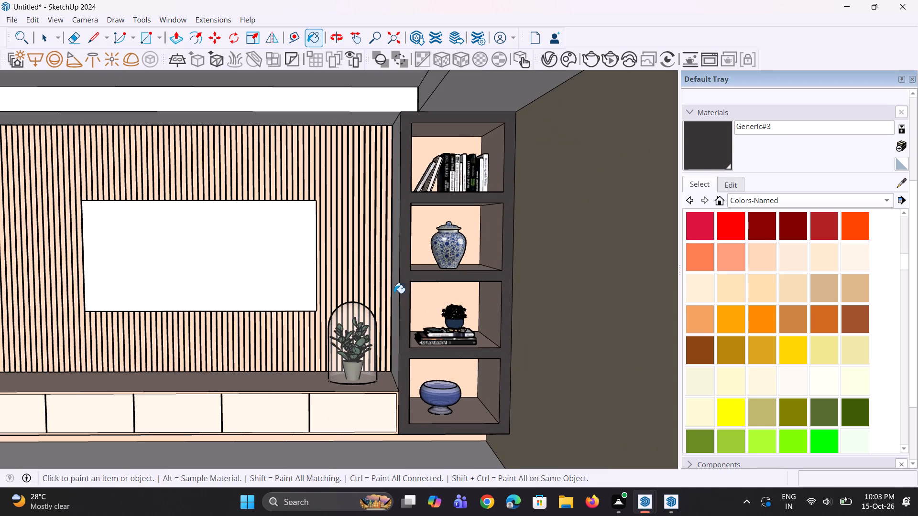
{"action": "scroll", "coordinate": [410, 286], "scroll_direction": "down", "scroll_amount": 8}
{"action": "scroll", "coordinate": [129, 320], "scroll_direction": "up", "scroll_amount": 4}
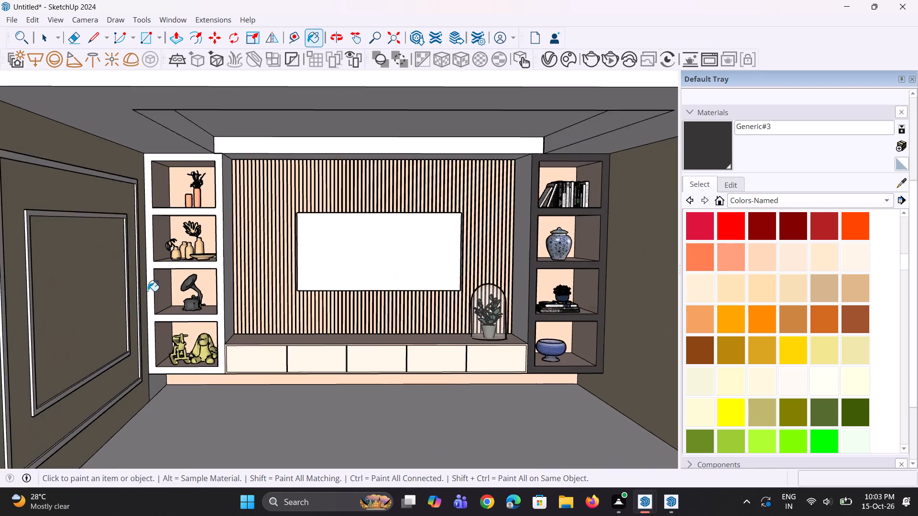
{"action": "scroll", "coordinate": [148, 291], "scroll_direction": "up", "scroll_amount": 2}
{"action": "left_click", "coordinate": [152, 273]}
Examine the TV wall with both shelf unit frames, the ceiling and side walls to check the applied dark grey.
{"action": "scroll", "coordinate": [158, 277], "scroll_direction": "down", "scroll_amount": 11}
{"action": "middle_click_drag", "start_coordinate": [236, 308], "coordinate": [267, 290]}
{"action": "scroll", "coordinate": [346, 248], "scroll_direction": "up", "scroll_amount": 11}
{"action": "scroll", "coordinate": [351, 302], "scroll_direction": "up", "scroll_amount": 1}
{"action": "scroll", "coordinate": [353, 304], "scroll_direction": "down", "scroll_amount": 4}
{"action": "middle_click_drag", "start_coordinate": [354, 307], "coordinate": [349, 304]}
{"action": "scroll", "coordinate": [349, 304], "scroll_direction": "down", "scroll_amount": 4}
{"action": "scroll", "coordinate": [307, 316], "scroll_direction": "up", "scroll_amount": 2}
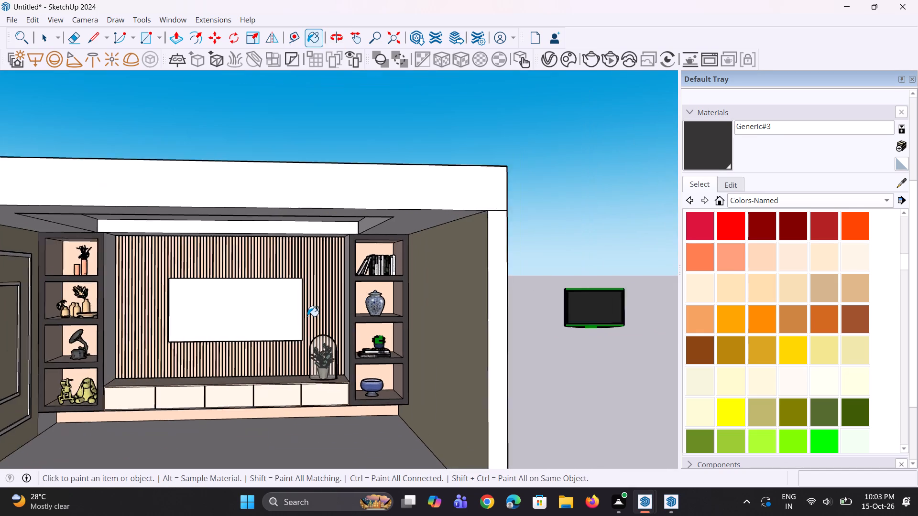
{"action": "scroll", "coordinate": [307, 316], "scroll_direction": "up", "scroll_amount": 1}
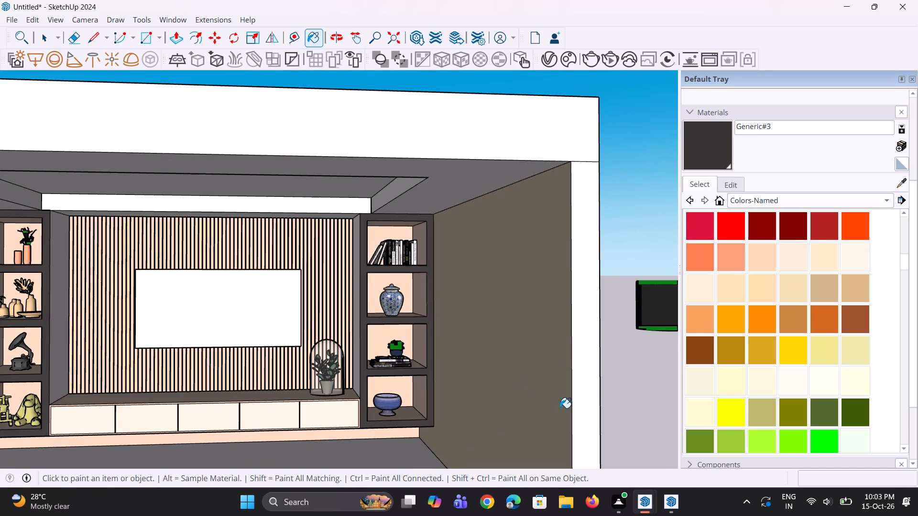
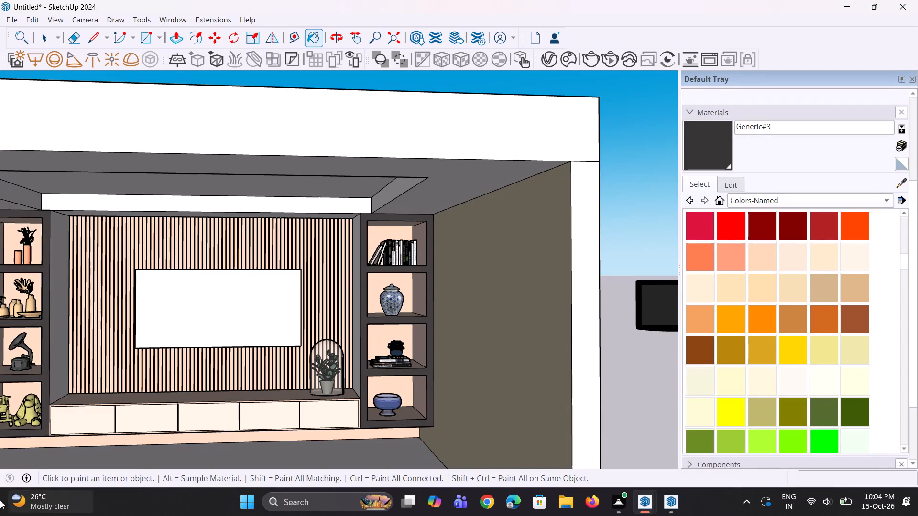
Sample the Generic material from the left wall and paint the back panels of the left shelf unit's four niches with it.
{"action": "scroll", "coordinate": [349, 93], "scroll_direction": "down", "scroll_amount": 3}
{"action": "scroll", "coordinate": [320, 172], "scroll_direction": "down", "scroll_amount": 4}
{"action": "middle_click_drag", "start_coordinate": [319, 200], "coordinate": [263, 182]}
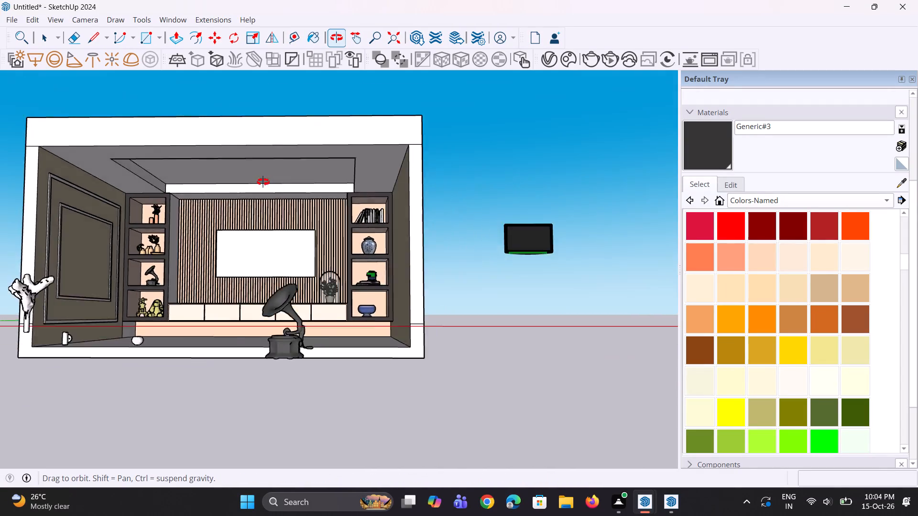
{"action": "middle_click_drag", "start_coordinate": [263, 182], "coordinate": [260, 184]}
{"action": "scroll", "coordinate": [221, 236], "scroll_direction": "up", "scroll_amount": 3}
{"action": "scroll", "coordinate": [138, 256], "scroll_direction": "up", "scroll_amount": 1}
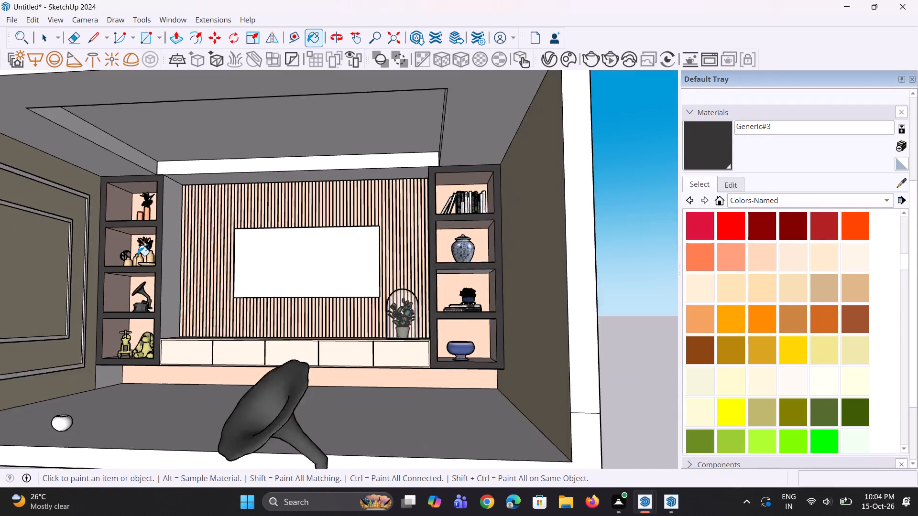
{"action": "scroll", "coordinate": [138, 256], "scroll_direction": "up", "scroll_amount": 3}
{"action": "scroll", "coordinate": [140, 273], "scroll_direction": "down", "scroll_amount": 4}
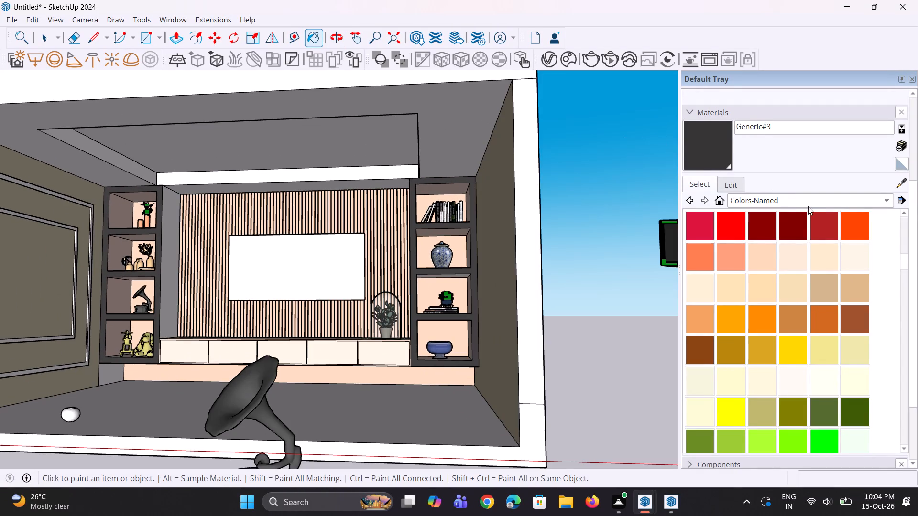
{"action": "left_click", "coordinate": [900, 182]}
{"action": "left_click", "coordinate": [62, 298]}
{"action": "scroll", "coordinate": [133, 264], "scroll_direction": "up", "scroll_amount": 1}
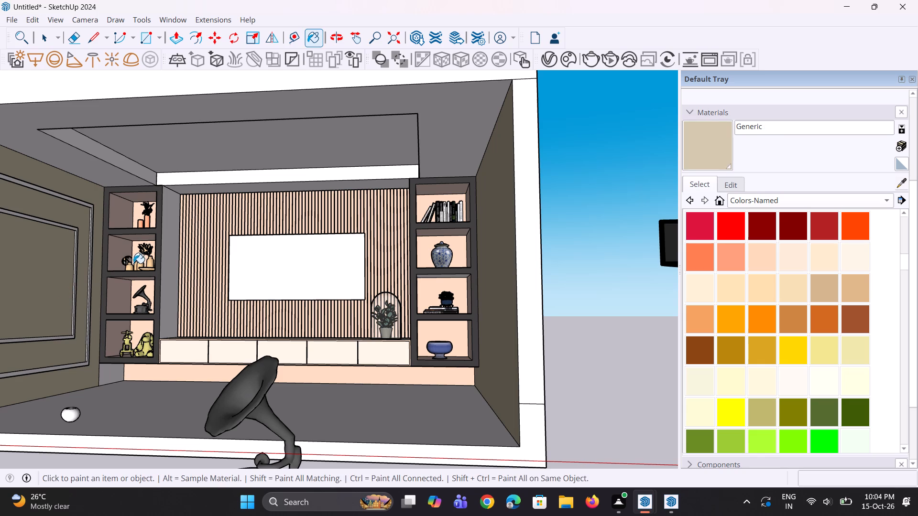
{"action": "scroll", "coordinate": [133, 263], "scroll_direction": "up", "scroll_amount": 5}
{"action": "left_click", "coordinate": [139, 252]}
{"action": "scroll", "coordinate": [148, 269], "scroll_direction": "down", "scroll_amount": 4}
{"action": "scroll", "coordinate": [144, 214], "scroll_direction": "up", "scroll_amount": 3}
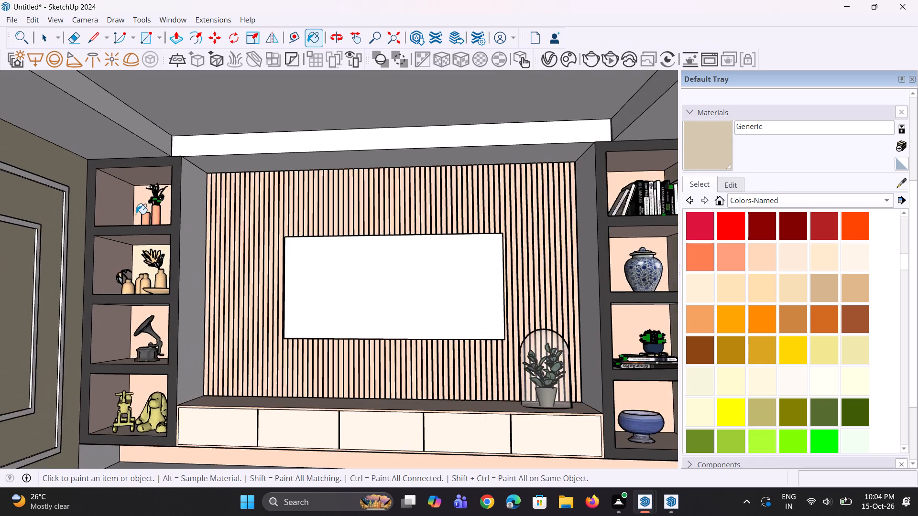
{"action": "scroll", "coordinate": [136, 214], "scroll_direction": "up", "scroll_amount": 2}
{"action": "left_click", "coordinate": [138, 213]}
{"action": "middle_click_drag", "start_coordinate": [174, 296], "coordinate": [209, 294]}
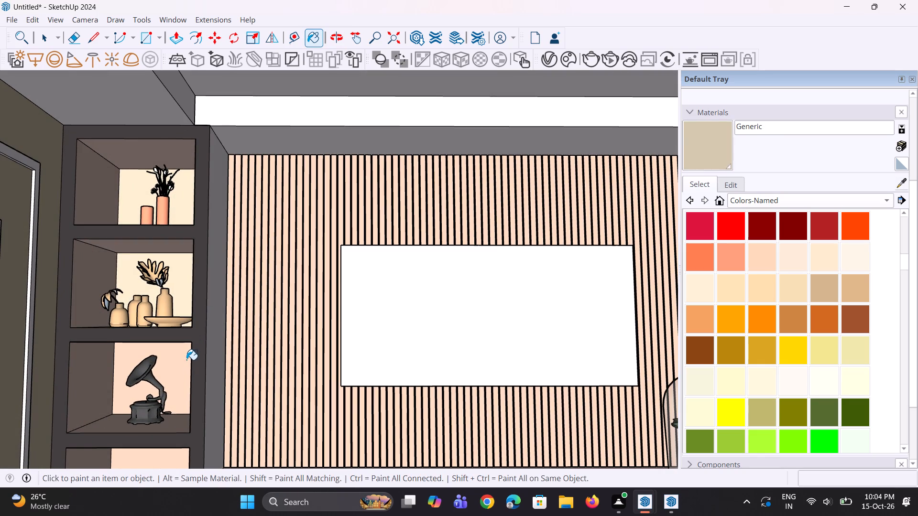
{"action": "left_click", "coordinate": [186, 360]}
{"action": "scroll", "coordinate": [167, 312], "scroll_direction": "down", "scroll_amount": 7}
{"action": "scroll", "coordinate": [161, 379], "scroll_direction": "up", "scroll_amount": 3}
{"action": "left_click", "coordinate": [161, 379]}
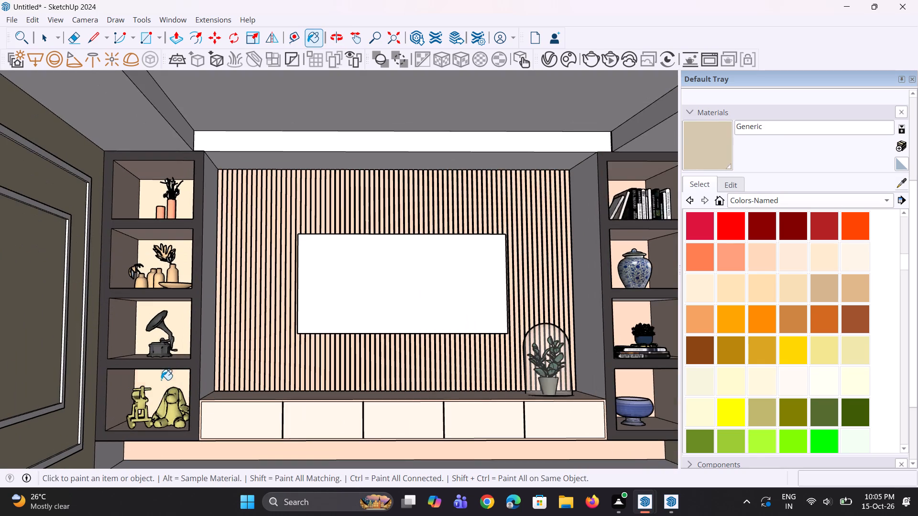
Paint the back panels of the right shelf unit's four niches with the Generic material.
{"action": "scroll", "coordinate": [162, 400], "scroll_direction": "down", "scroll_amount": 5}
{"action": "middle_click_drag", "start_coordinate": [191, 392], "coordinate": [210, 389]}
{"action": "scroll", "coordinate": [453, 277], "scroll_direction": "up", "scroll_amount": 6}
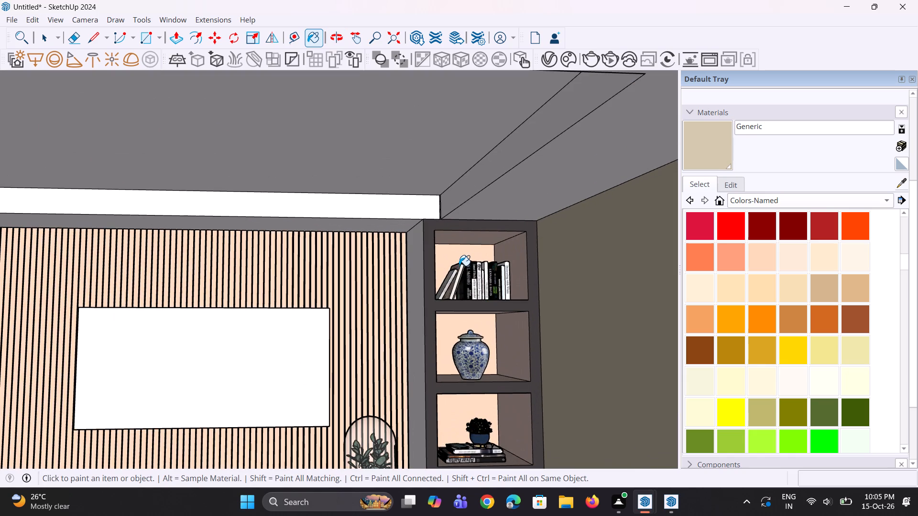
{"action": "left_click", "coordinate": [459, 260]}
{"action": "left_click", "coordinate": [456, 325]}
{"action": "left_click", "coordinate": [462, 402]}
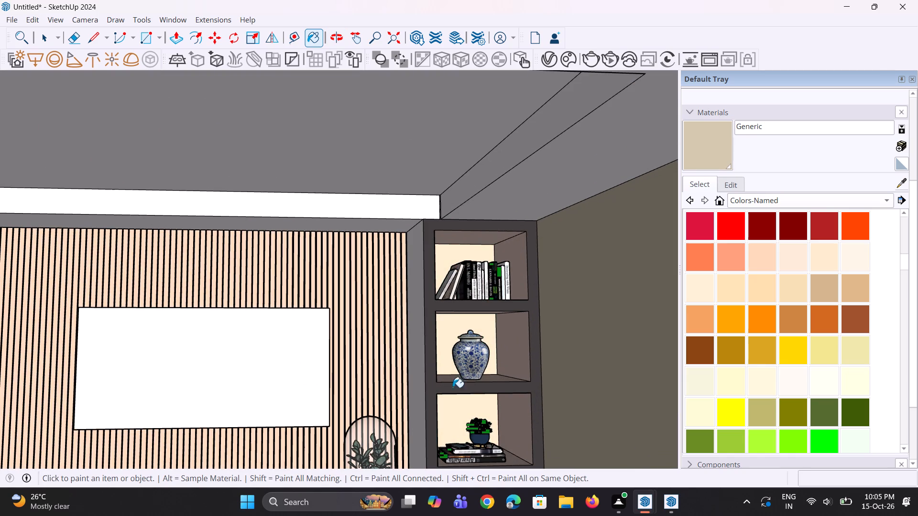
{"action": "scroll", "coordinate": [402, 300], "scroll_direction": "down", "scroll_amount": 9}
{"action": "scroll", "coordinate": [421, 351], "scroll_direction": "up", "scroll_amount": 7}
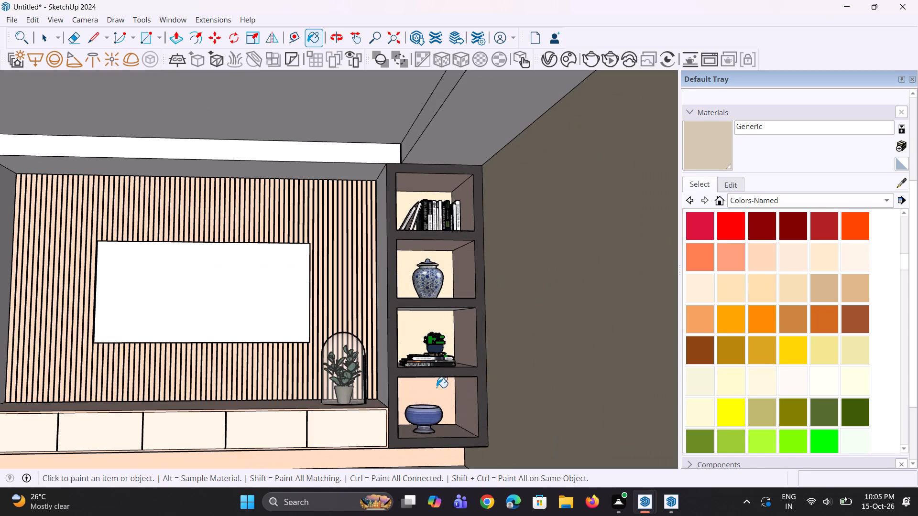
{"action": "left_click", "coordinate": [437, 387]}
Paint the wall slats nearest the right shelf unit with the Generic material.
{"action": "scroll", "coordinate": [436, 371], "scroll_direction": "down", "scroll_amount": 5}
{"action": "middle_click_drag", "start_coordinate": [428, 365], "coordinate": [413, 365]}
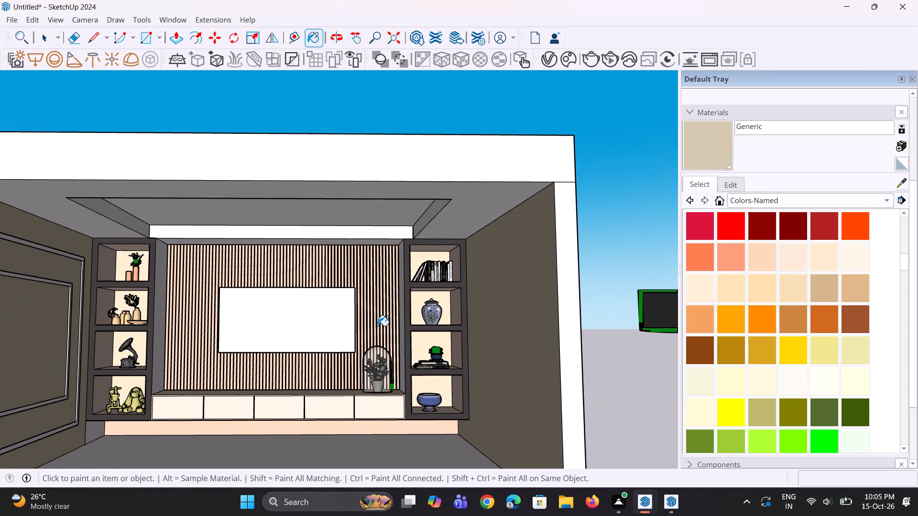
{"action": "left_click", "coordinate": [378, 326]}
{"action": "scroll", "coordinate": [383, 357], "scroll_direction": "up", "scroll_amount": 2}
{"action": "scroll", "coordinate": [383, 315], "scroll_direction": "up", "scroll_amount": 6}
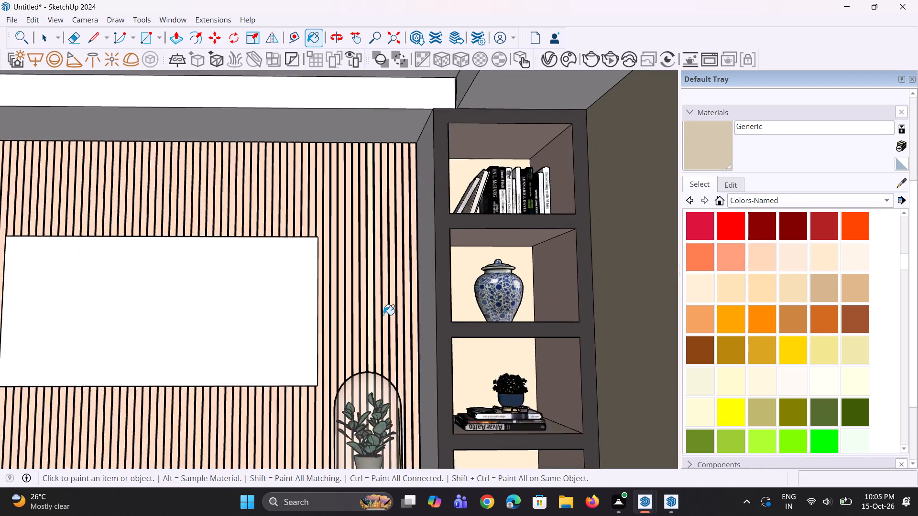
{"action": "scroll", "coordinate": [383, 315], "scroll_direction": "up", "scroll_amount": 5}
{"action": "double_click", "coordinate": [378, 317]}
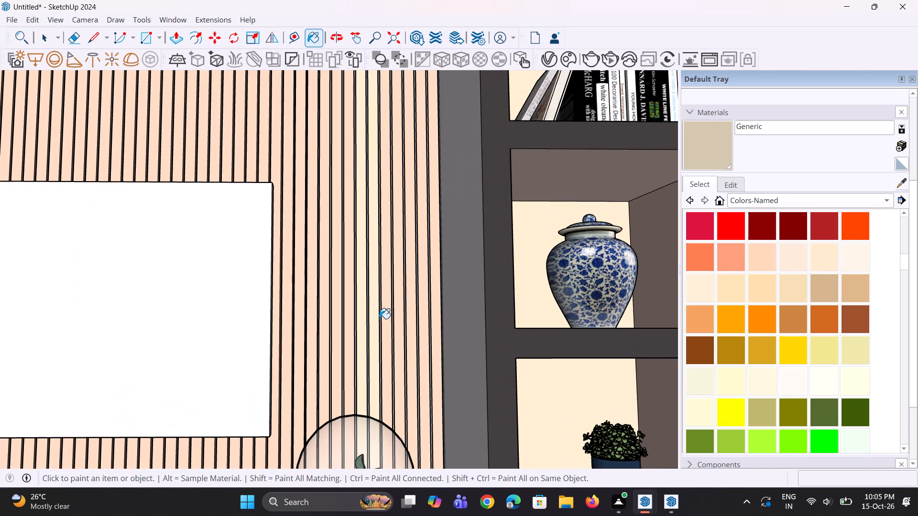
{"action": "left_click", "coordinate": [393, 325]}
{"action": "double_click", "coordinate": [402, 332]}
{"action": "left_click", "coordinate": [421, 333]}
{"action": "left_click", "coordinate": [438, 333]}
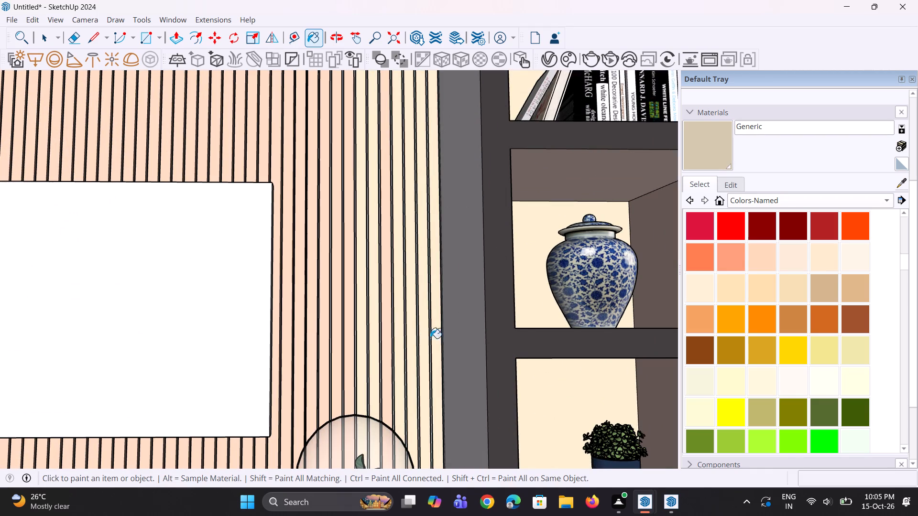
Paint the remaining slats between the TV's right edge and the right shelf unit with Generic.
{"action": "scroll", "coordinate": [422, 338], "scroll_direction": "down", "scroll_amount": 11}
{"action": "middle_click_drag", "start_coordinate": [403, 328], "coordinate": [395, 324]}
{"action": "scroll", "coordinate": [400, 321], "scroll_direction": "up", "scroll_amount": 4}
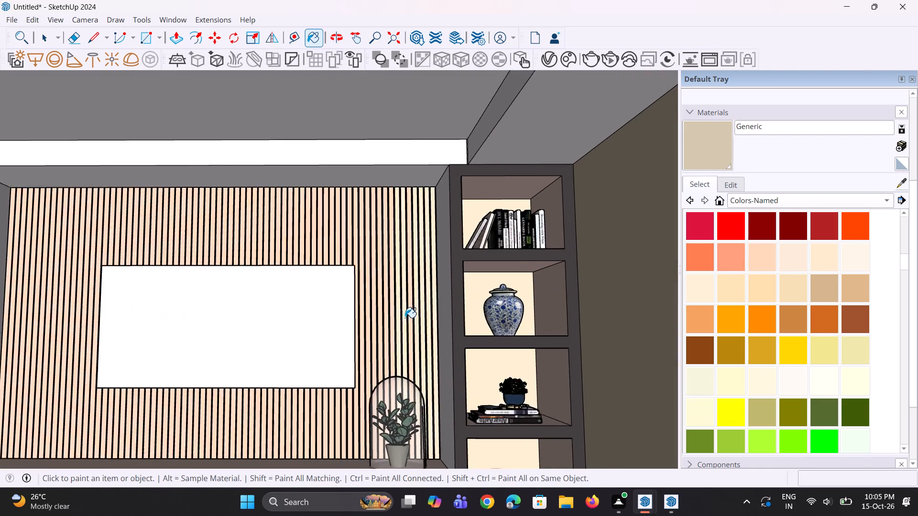
{"action": "triple_click", "coordinate": [415, 328]}
{"action": "left_click", "coordinate": [411, 328]}
{"action": "left_click_drag", "start_coordinate": [408, 328], "coordinate": [399, 331]}
{"action": "left_click", "coordinate": [382, 334]}
{"action": "left_click", "coordinate": [388, 337]}
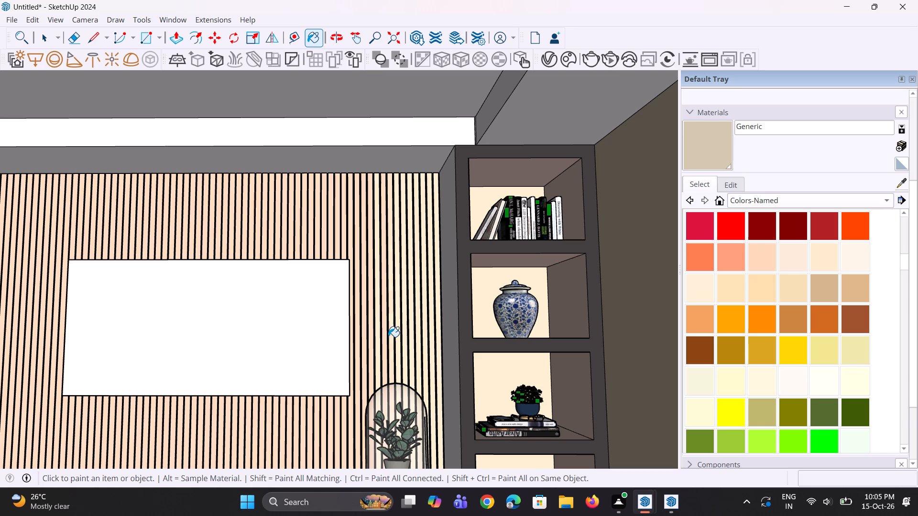
{"action": "left_click", "coordinate": [392, 338]}
{"action": "left_click", "coordinate": [385, 340]}
{"action": "scroll", "coordinate": [385, 340], "scroll_direction": "up", "scroll_amount": 3}
{"action": "left_click", "coordinate": [368, 334]}
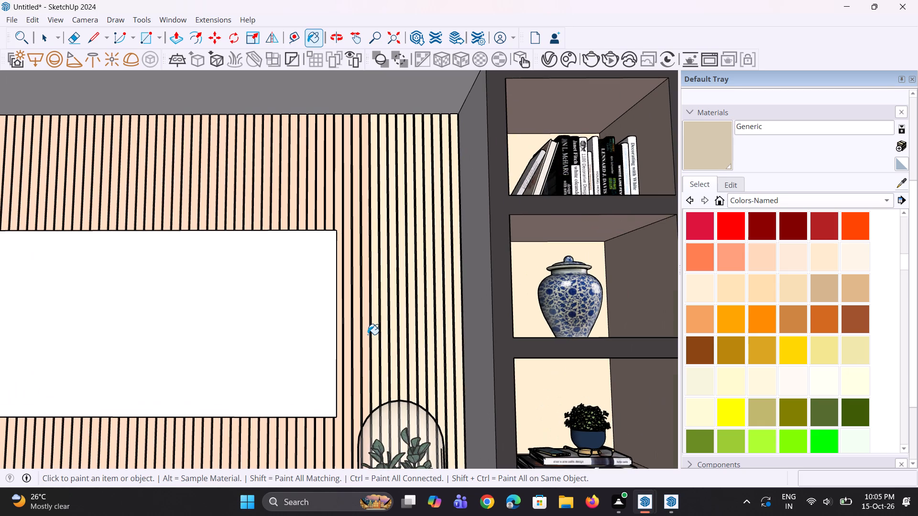
{"action": "left_click", "coordinate": [364, 335]}
{"action": "left_click", "coordinate": [361, 338]}
{"action": "left_click", "coordinate": [354, 342]}
{"action": "left_click", "coordinate": [349, 344]}
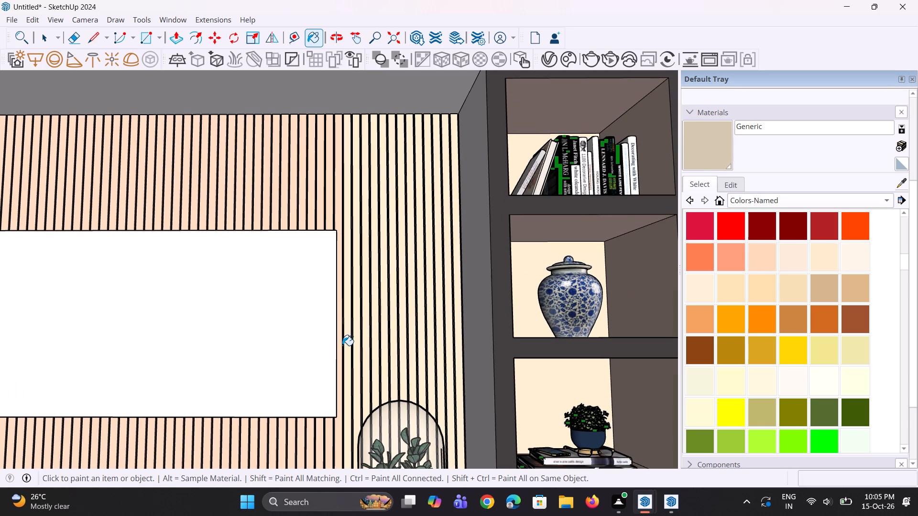
{"action": "left_click", "coordinate": [340, 347]}
Paint the first run of slats above the TV with Generic, starting from the TV's right corner.
{"action": "scroll", "coordinate": [338, 236], "scroll_direction": "up", "scroll_amount": 2}
{"action": "left_click", "coordinate": [328, 217]}
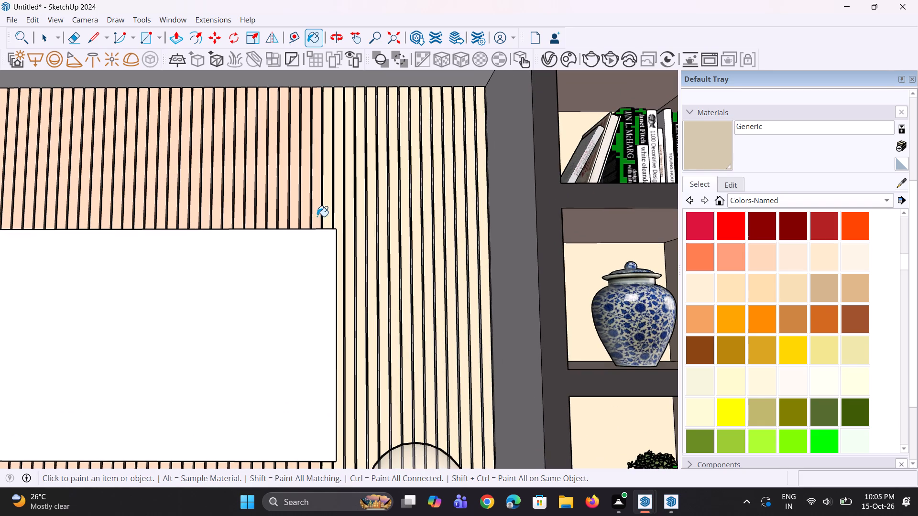
{"action": "left_click", "coordinate": [315, 216]}
{"action": "left_click", "coordinate": [294, 221]}
{"action": "left_click", "coordinate": [304, 223]}
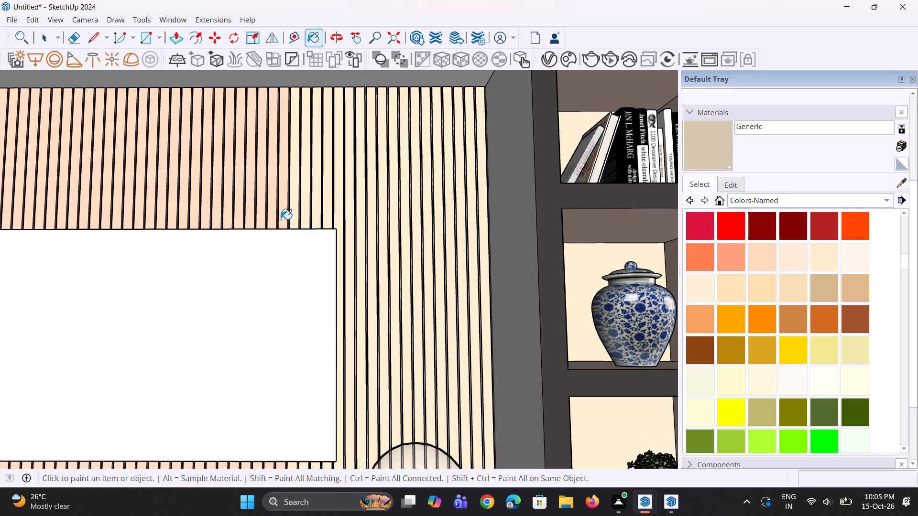
{"action": "left_click", "coordinate": [281, 219]}
{"action": "left_click", "coordinate": [268, 223]}
{"action": "left_click", "coordinate": [261, 225]}
{"action": "left_click", "coordinate": [252, 226]}
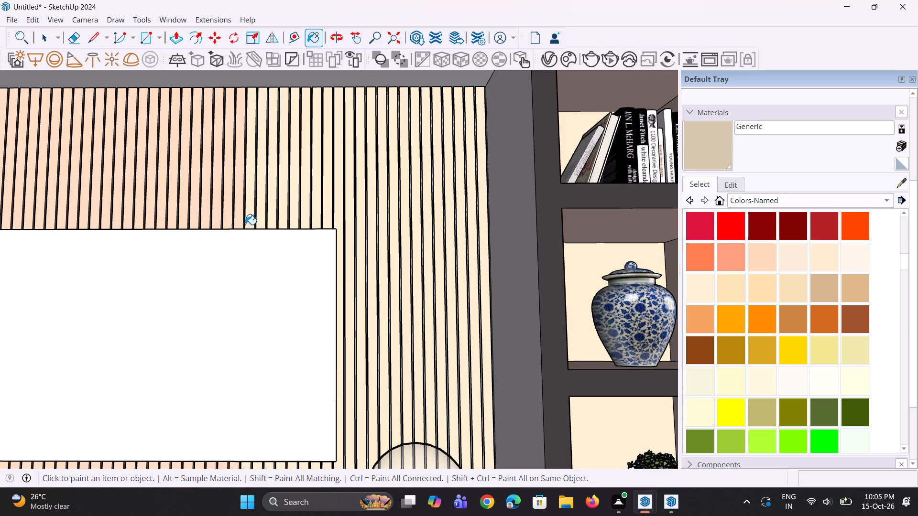
{"action": "left_click", "coordinate": [245, 225]}
{"action": "left_click", "coordinate": [226, 224]}
{"action": "left_click", "coordinate": [240, 224]}
Continue painting the slats above the TV with Generic, working leftward to about the middle of the TV.
{"action": "scroll", "coordinate": [246, 224], "scroll_direction": "down", "scroll_amount": 3}
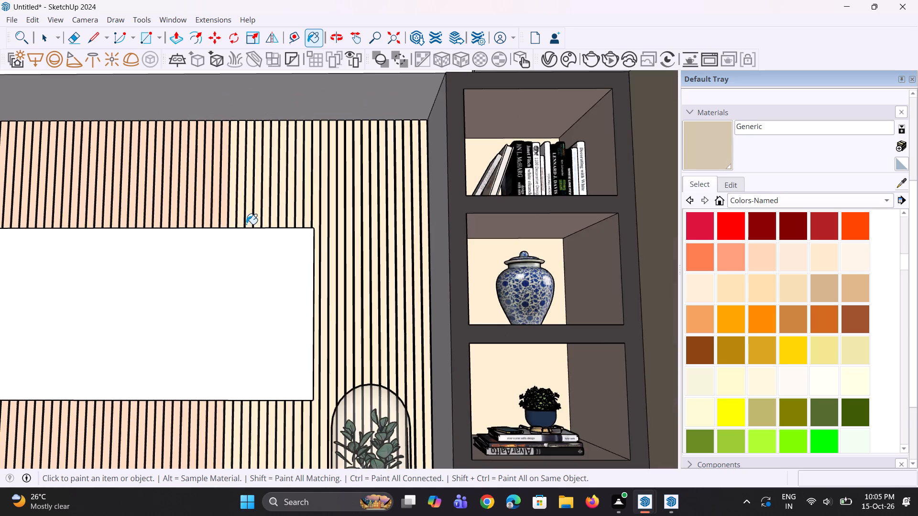
{"action": "scroll", "coordinate": [215, 175], "scroll_direction": "up", "scroll_amount": 6}
{"action": "left_click", "coordinate": [237, 180]}
{"action": "left_click", "coordinate": [218, 190]}
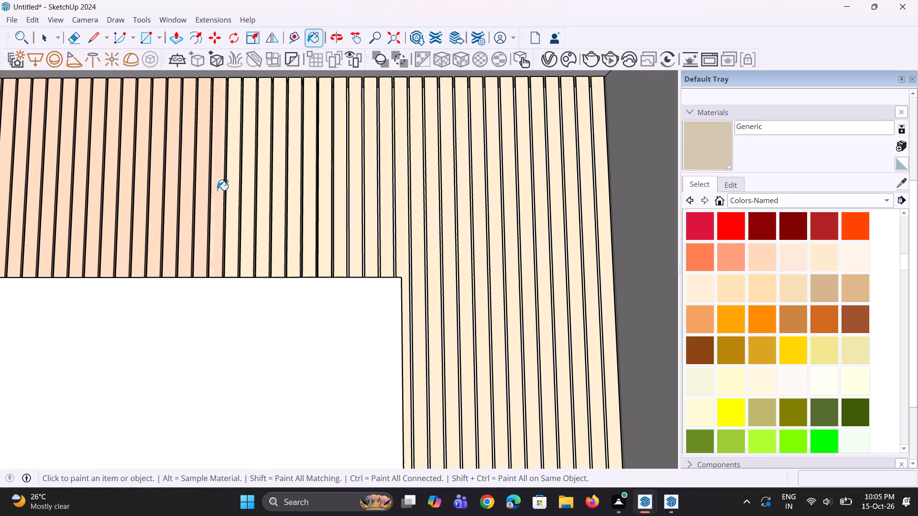
{"action": "left_click", "coordinate": [188, 203]}
{"action": "left_click_drag", "start_coordinate": [191, 210], "coordinate": [196, 212]}
{"action": "left_click", "coordinate": [197, 213]}
{"action": "left_click", "coordinate": [176, 232]}
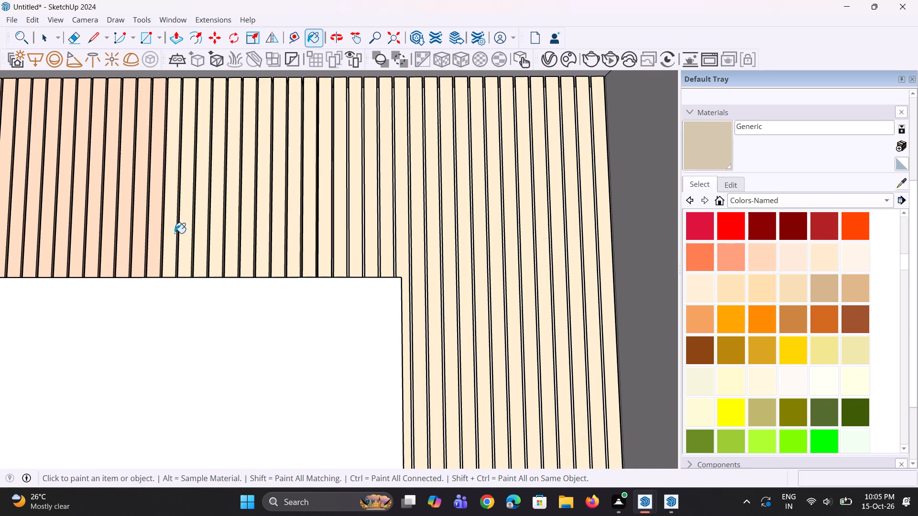
{"action": "left_click", "coordinate": [170, 237]}
{"action": "left_click", "coordinate": [150, 239]}
{"action": "left_click_drag", "start_coordinate": [150, 241], "coordinate": [151, 245]}
{"action": "double_click", "coordinate": [135, 247]}
{"action": "left_click", "coordinate": [120, 250]}
{"action": "left_click_drag", "start_coordinate": [119, 253], "coordinate": [116, 259]}
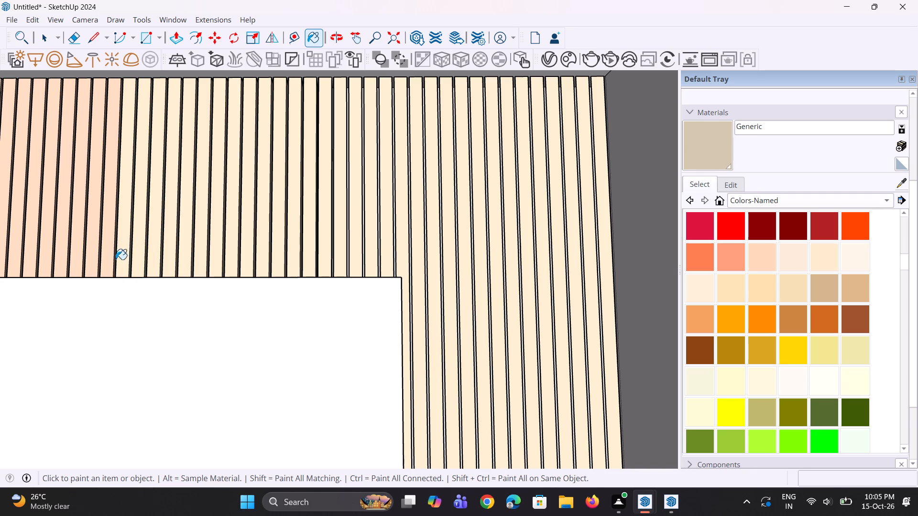
{"action": "left_click_drag", "start_coordinate": [116, 259], "coordinate": [111, 260]}
{"action": "left_click", "coordinate": [96, 260]}
{"action": "left_click_drag", "start_coordinate": [93, 261], "coordinate": [86, 266]}
{"action": "left_click", "coordinate": [78, 267]}
{"action": "left_click", "coordinate": [73, 269]}
{"action": "double_click", "coordinate": [53, 270]}
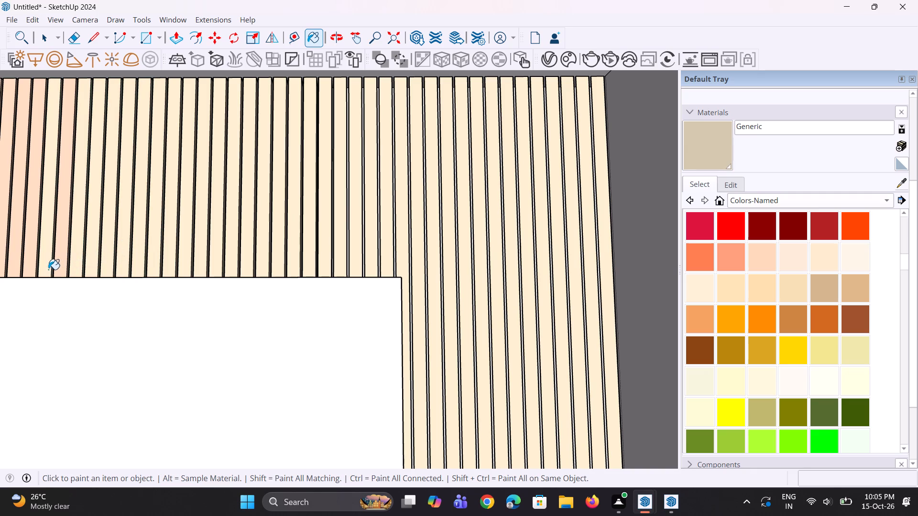
{"action": "left_click", "coordinate": [38, 268]}
{"action": "left_click", "coordinate": [57, 267]}
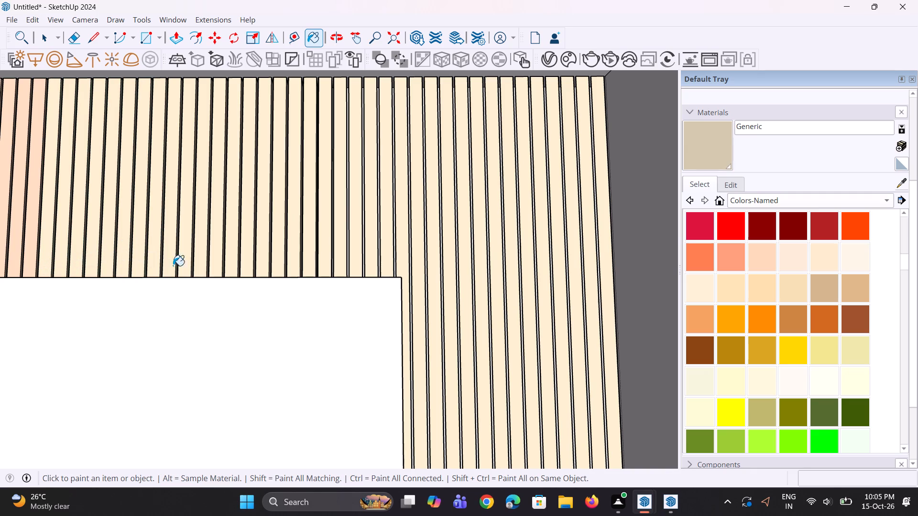
Paint the slats just left of the TV's middle with the Generic material.
{"action": "scroll", "coordinate": [178, 266], "scroll_direction": "down", "scroll_amount": 8}
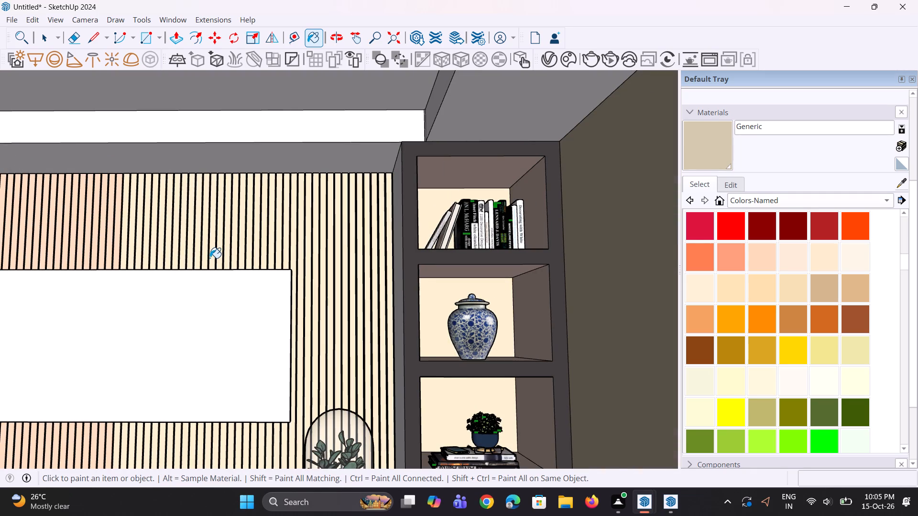
{"action": "scroll", "coordinate": [210, 258], "scroll_direction": "down", "scroll_amount": 3}
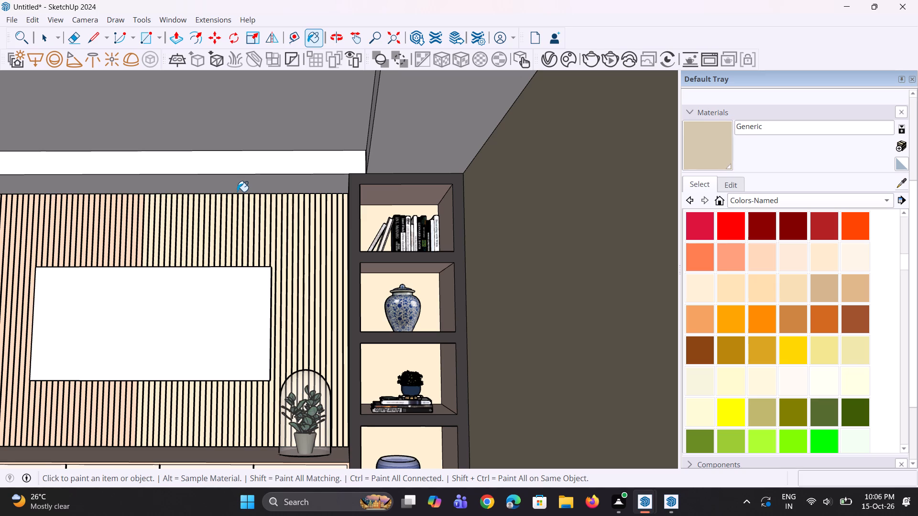
{"action": "scroll", "coordinate": [293, 362], "scroll_direction": "down", "scroll_amount": 4}
{"action": "scroll", "coordinate": [157, 266], "scroll_direction": "up", "scroll_amount": 3}
{"action": "scroll", "coordinate": [203, 276], "scroll_direction": "up", "scroll_amount": 4}
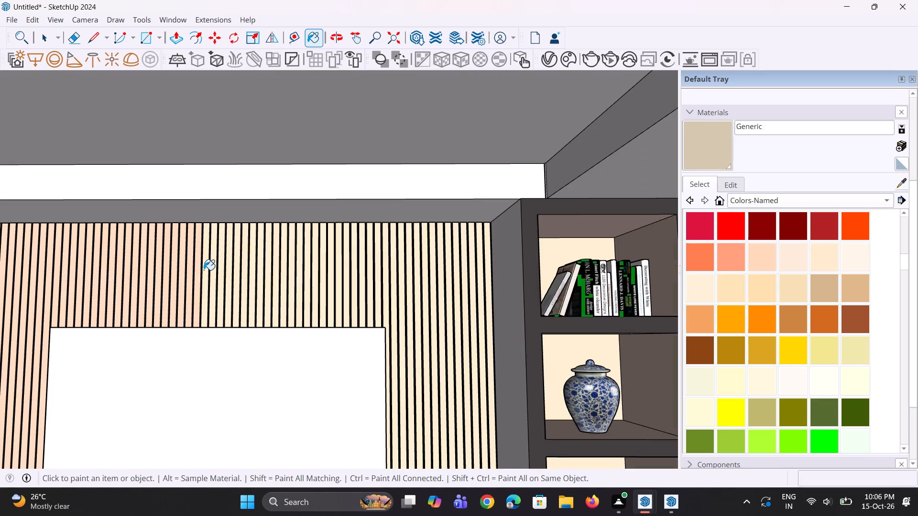
{"action": "left_click", "coordinate": [198, 269]}
{"action": "left_click", "coordinate": [191, 273]}
{"action": "left_click", "coordinate": [181, 281]}
{"action": "left_click", "coordinate": [181, 288]}
{"action": "double_click", "coordinate": [159, 296]}
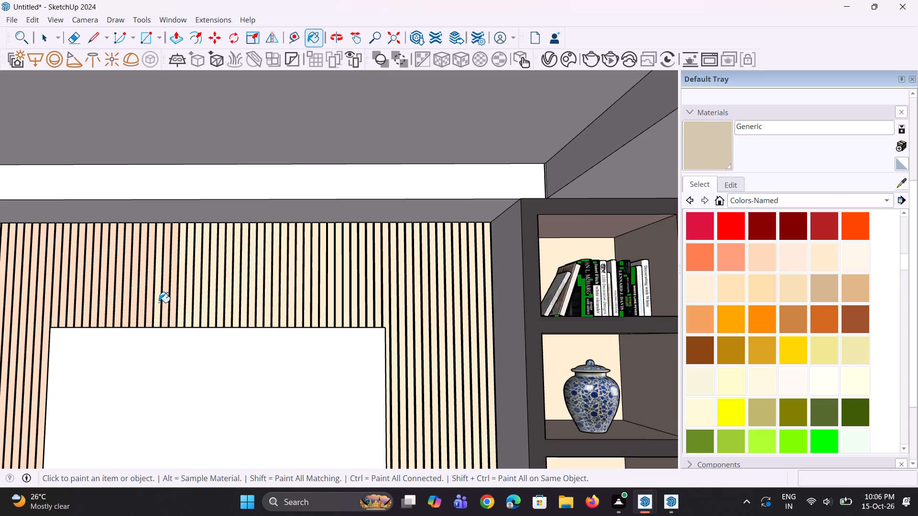
{"action": "left_click", "coordinate": [164, 302]}
{"action": "double_click", "coordinate": [175, 306]}
Paint the next few slats above the TV's left half with Generic, continuing leftward.
{"action": "scroll", "coordinate": [156, 296], "scroll_direction": "up", "scroll_amount": 2}
{"action": "left_click_drag", "start_coordinate": [148, 293], "coordinate": [145, 293]}
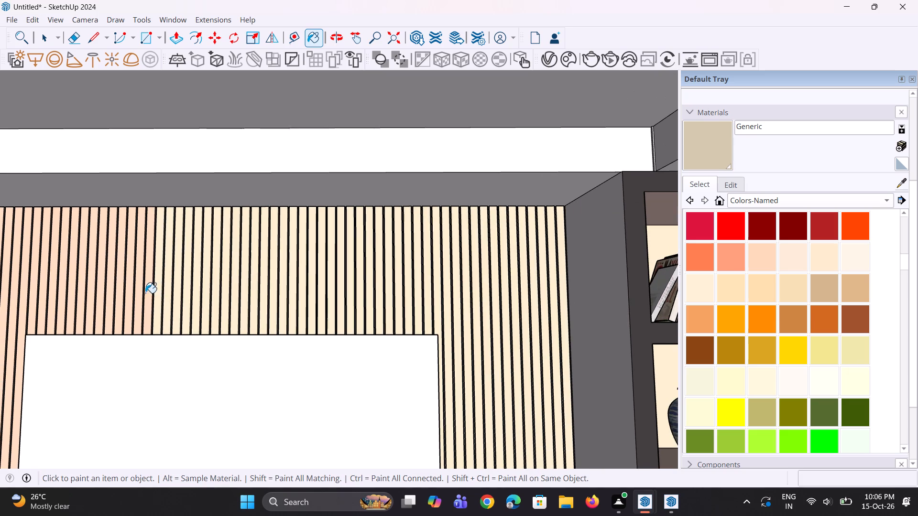
{"action": "left_click_drag", "start_coordinate": [145, 293], "coordinate": [118, 300]}
{"action": "left_click", "coordinate": [120, 302]}
{"action": "left_click", "coordinate": [137, 306]}
{"action": "left_click_drag", "start_coordinate": [137, 306], "coordinate": [142, 308]}
{"action": "left_click", "coordinate": [144, 309]}
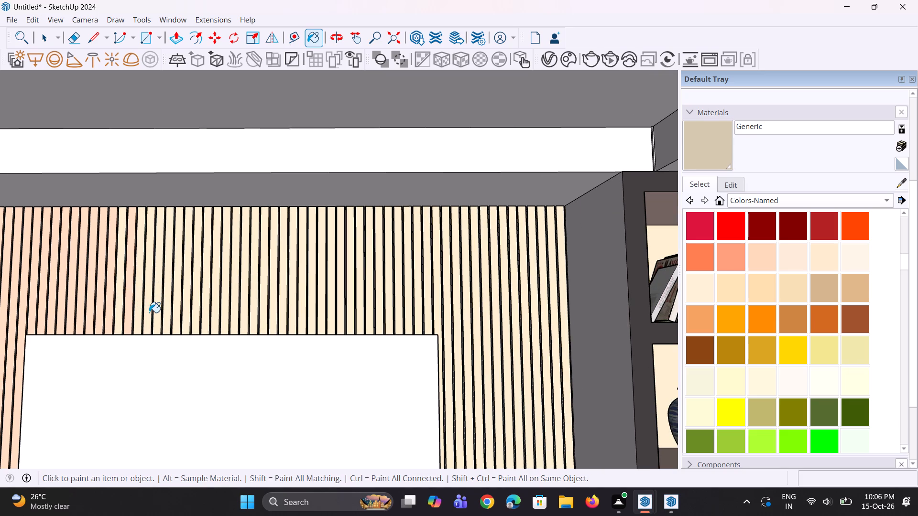
{"action": "left_click", "coordinate": [149, 312]}
{"action": "left_click", "coordinate": [126, 312]}
{"action": "scroll", "coordinate": [177, 318], "scroll_direction": "down", "scroll_amount": 5}
{"action": "scroll", "coordinate": [71, 281], "scroll_direction": "up", "scroll_amount": 4}
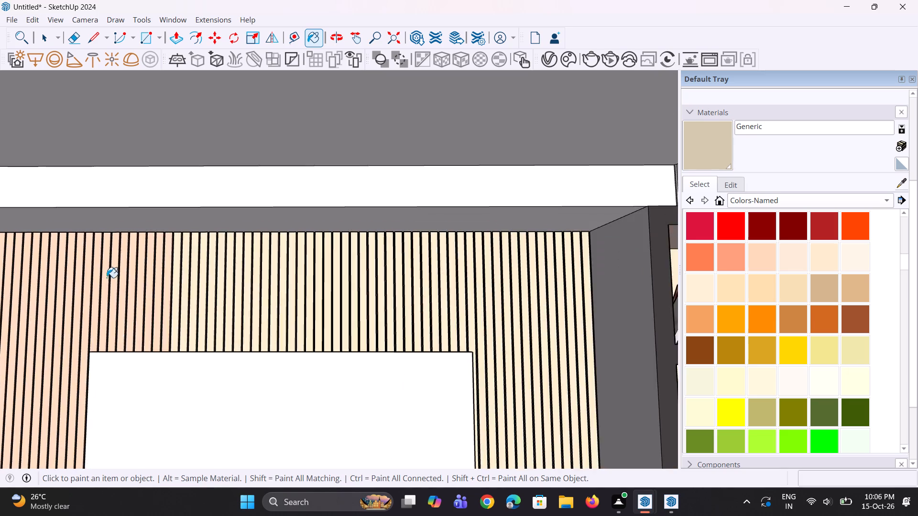
Paint the remaining slats above the TV with Generic, up to the TV's left corner.
{"action": "scroll", "coordinate": [107, 278], "scroll_direction": "up", "scroll_amount": 3}
{"action": "left_click", "coordinate": [188, 302]}
{"action": "left_click", "coordinate": [178, 308]}
{"action": "left_click", "coordinate": [172, 314]}
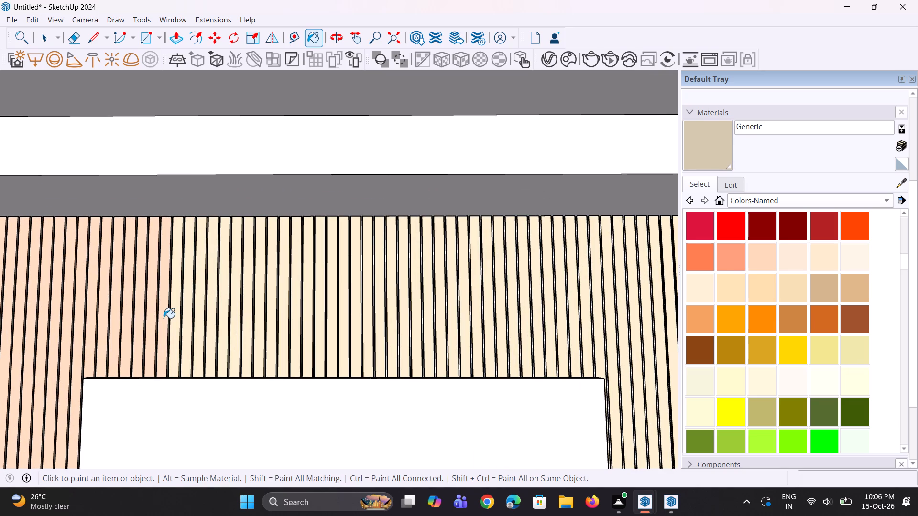
{"action": "left_click", "coordinate": [161, 320]}
{"action": "left_click", "coordinate": [152, 324]}
{"action": "left_click", "coordinate": [142, 331]}
{"action": "left_click", "coordinate": [136, 334]}
{"action": "left_click", "coordinate": [121, 337]}
{"action": "left_click", "coordinate": [114, 339]}
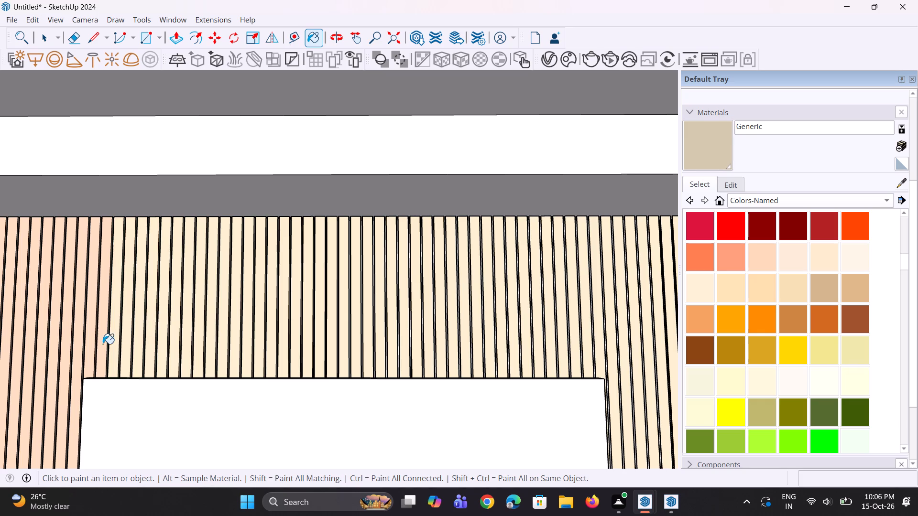
{"action": "left_click", "coordinate": [103, 344]}
{"action": "left_click", "coordinate": [92, 349]}
{"action": "left_click", "coordinate": [87, 355]}
Paint the first few full-height slats just beyond the TV's left edge with Generic.
{"action": "left_click_drag", "start_coordinate": [82, 358], "coordinate": [77, 362]}
{"action": "left_click", "coordinate": [74, 363]}
{"action": "left_click_drag", "start_coordinate": [74, 363], "coordinate": [69, 369]}
{"action": "left_click", "coordinate": [57, 369]}
{"action": "left_click_drag", "start_coordinate": [57, 370], "coordinate": [55, 378]}
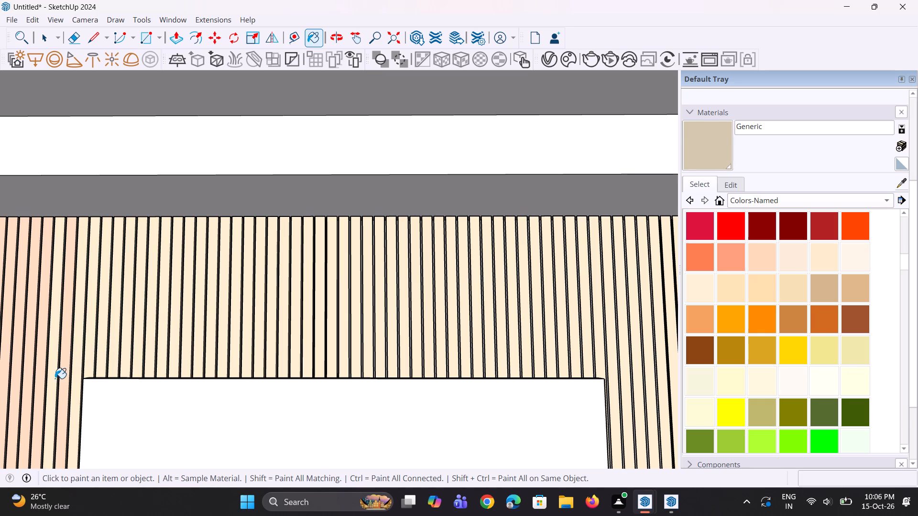
{"action": "left_click_drag", "start_coordinate": [55, 378], "coordinate": [55, 380]}
{"action": "left_click", "coordinate": [60, 382]}
Paint the slats at the panel's far left end with Generic, working rightward from the left shelf unit.
{"action": "scroll", "coordinate": [73, 380], "scroll_direction": "down", "scroll_amount": 9}
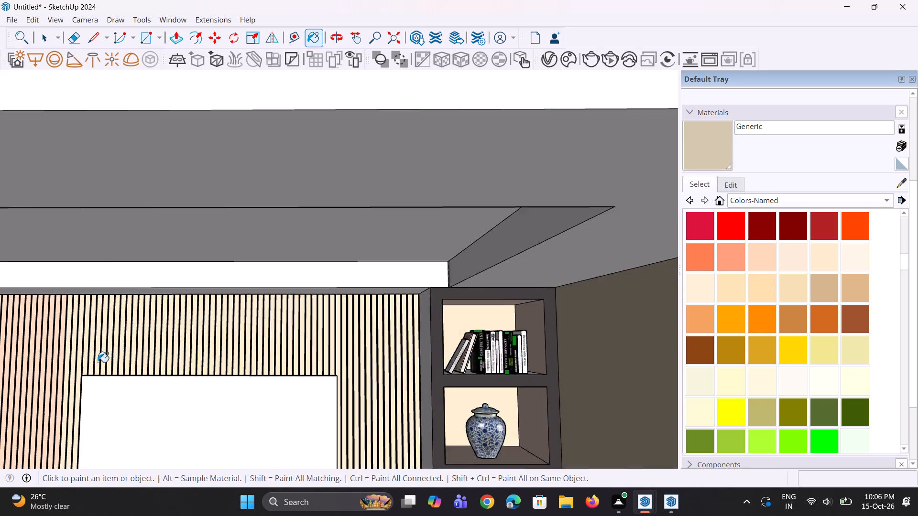
{"action": "scroll", "coordinate": [98, 362], "scroll_direction": "down", "scroll_amount": 5}
{"action": "scroll", "coordinate": [29, 356], "scroll_direction": "up", "scroll_amount": 11}
{"action": "left_click", "coordinate": [37, 348]}
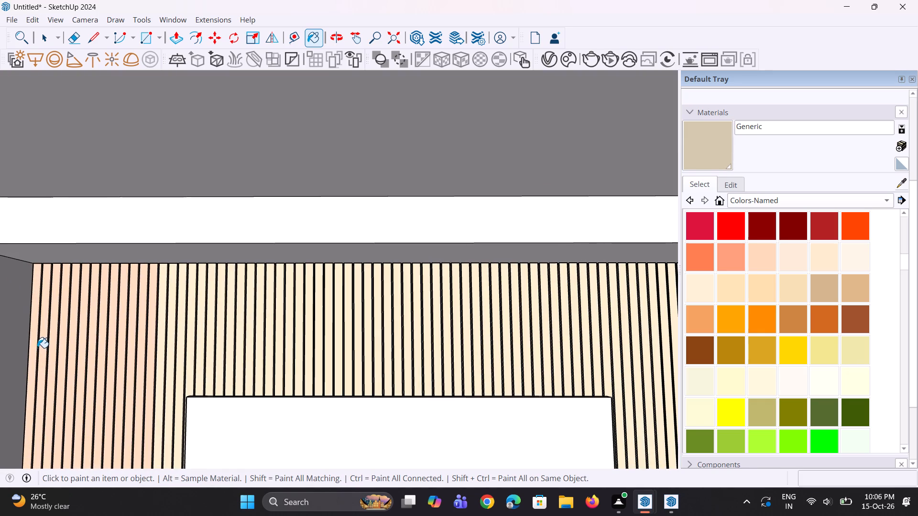
{"action": "left_click", "coordinate": [43, 350]}
{"action": "left_click", "coordinate": [49, 355]}
{"action": "left_click", "coordinate": [55, 359]}
{"action": "left_click", "coordinate": [66, 365]}
{"action": "left_click", "coordinate": [72, 369]}
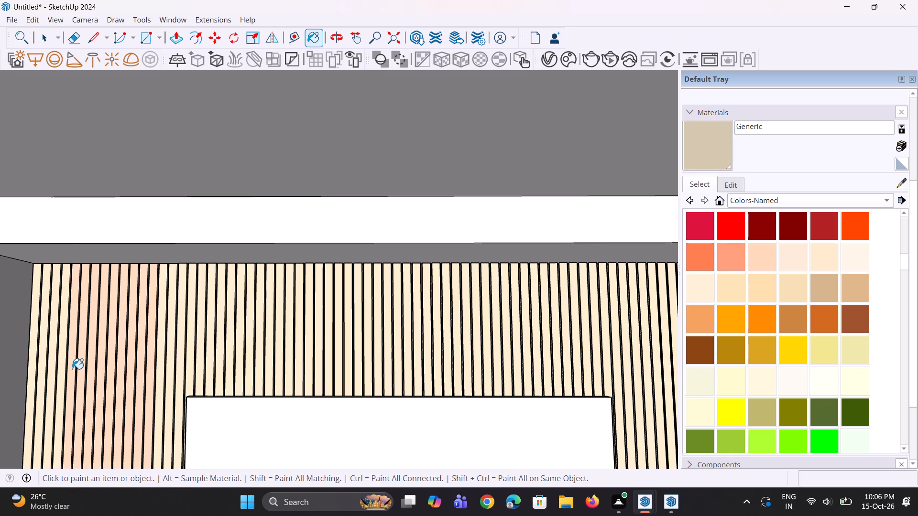
{"action": "left_click", "coordinate": [80, 373]}
{"action": "double_click", "coordinate": [86, 374]}
{"action": "double_click", "coordinate": [94, 374]}
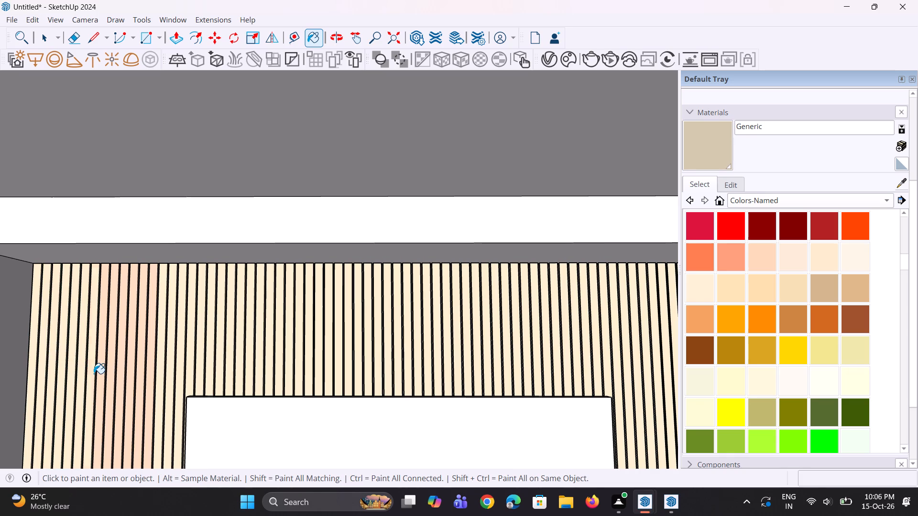
Paint the remaining unpainted slats between the left end run and the TV's left edge with Generic.
{"action": "left_click", "coordinate": [98, 374]}
{"action": "left_click", "coordinate": [101, 375]}
{"action": "double_click", "coordinate": [110, 376]}
{"action": "left_click", "coordinate": [117, 376]}
{"action": "double_click", "coordinate": [121, 376]}
{"action": "double_click", "coordinate": [137, 373]}
{"action": "left_click", "coordinate": [148, 375]}
{"action": "left_click", "coordinate": [155, 380]}
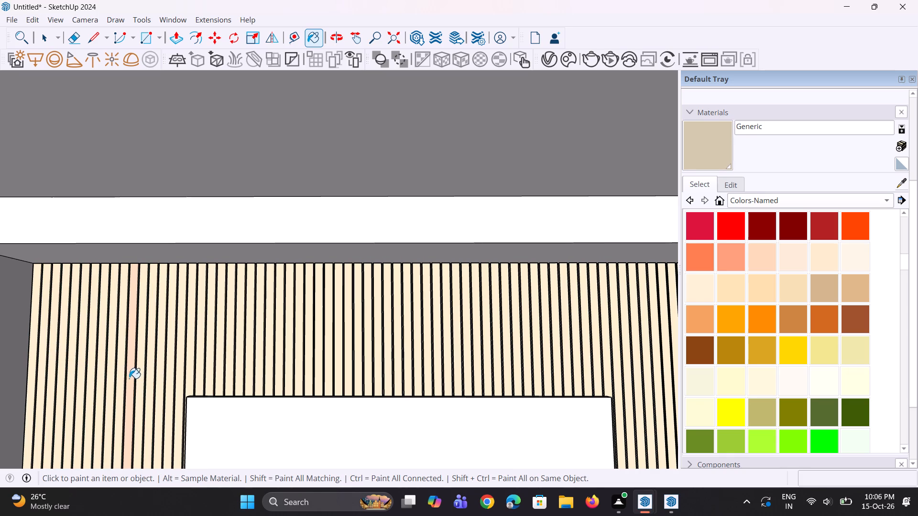
{"action": "left_click", "coordinate": [129, 378]}
Darken the Generic material's diffuse color in the V-Ray Asset Editor, keeping the room visible beside the editor.
{"action": "scroll", "coordinate": [129, 378], "scroll_direction": "down", "scroll_amount": 15}
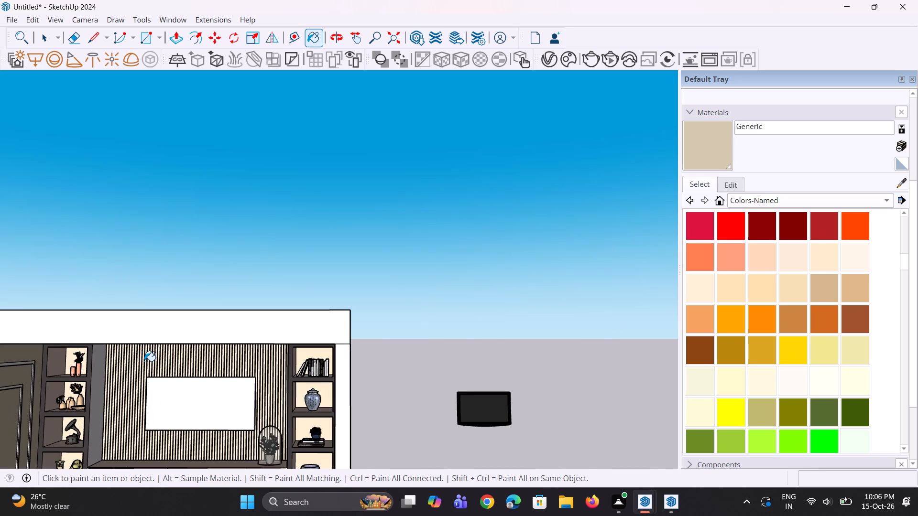
{"action": "scroll", "coordinate": [145, 361], "scroll_direction": "down", "scroll_amount": 4}
{"action": "scroll", "coordinate": [136, 410], "scroll_direction": "up", "scroll_amount": 7}
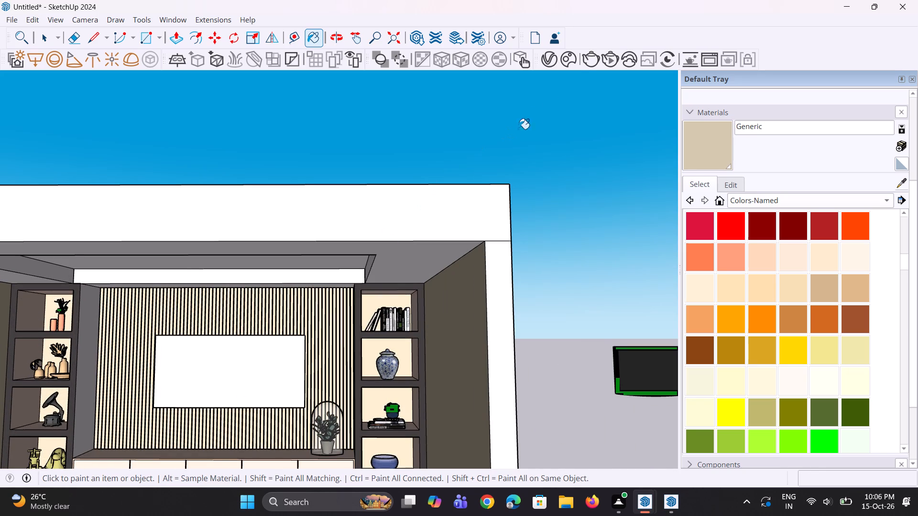
{"action": "left_click", "coordinate": [555, 64]}
{"action": "left_click", "coordinate": [456, 294]}
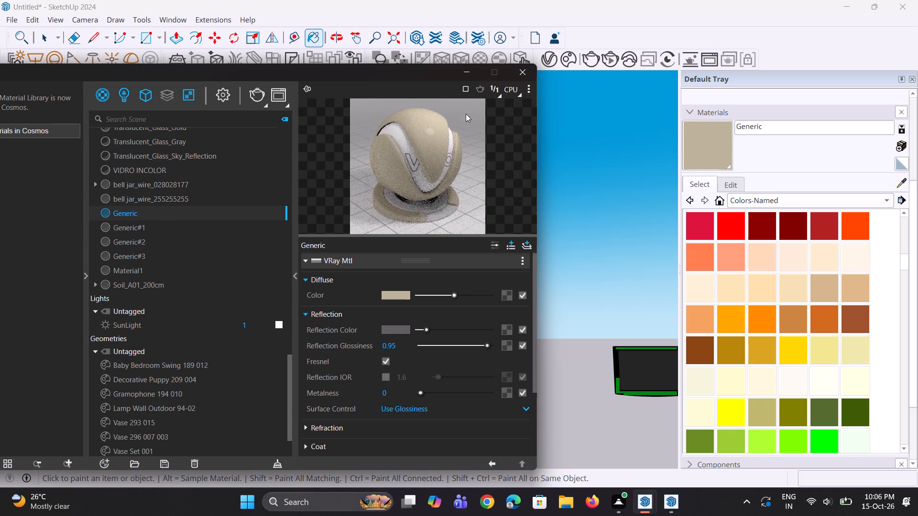
{"action": "left_click_drag", "start_coordinate": [435, 76], "coordinate": [778, 0]}
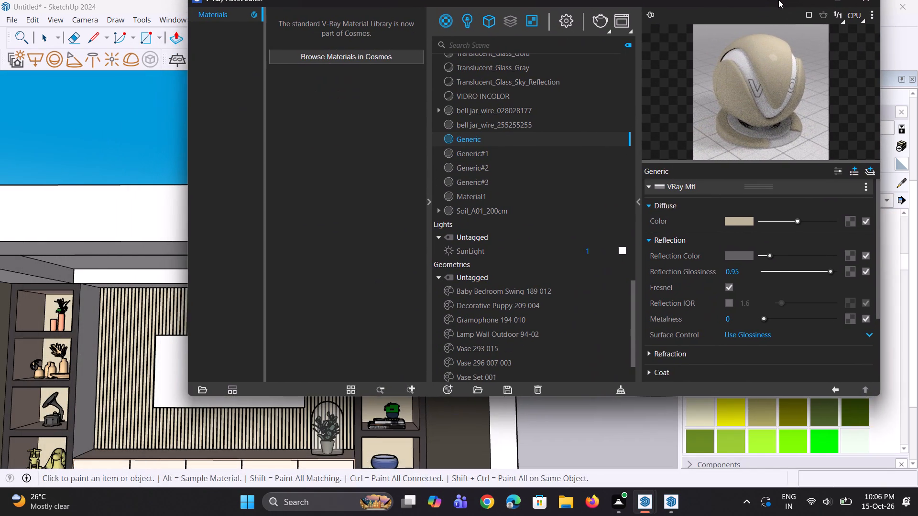
{"action": "left_click_drag", "start_coordinate": [778, 0], "coordinate": [742, 3]}
Check Generic in the room, then lighten its V-Ray diffuse color slightly and put the Asset Editor away.
{"action": "scroll", "coordinate": [0, 282], "scroll_direction": "down", "scroll_amount": 5}
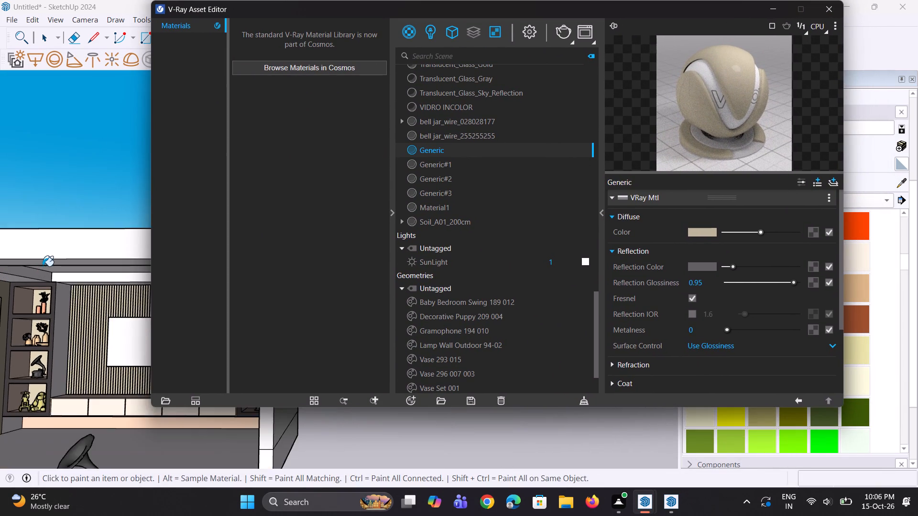
{"action": "scroll", "coordinate": [43, 266], "scroll_direction": "down", "scroll_amount": 10}
{"action": "scroll", "coordinate": [15, 317], "scroll_direction": "down", "scroll_amount": 12}
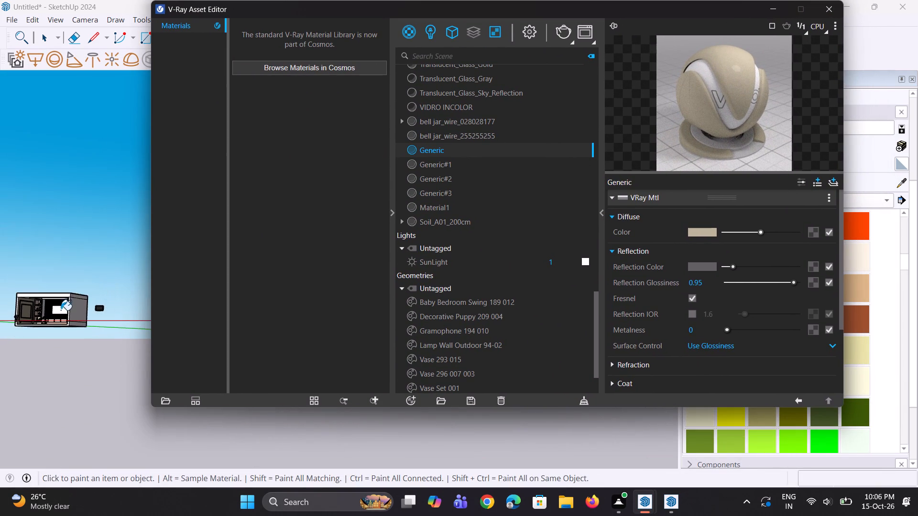
{"action": "scroll", "coordinate": [7, 325], "scroll_direction": "up", "scroll_amount": 20}
{"action": "scroll", "coordinate": [63, 320], "scroll_direction": "up", "scroll_amount": 6}
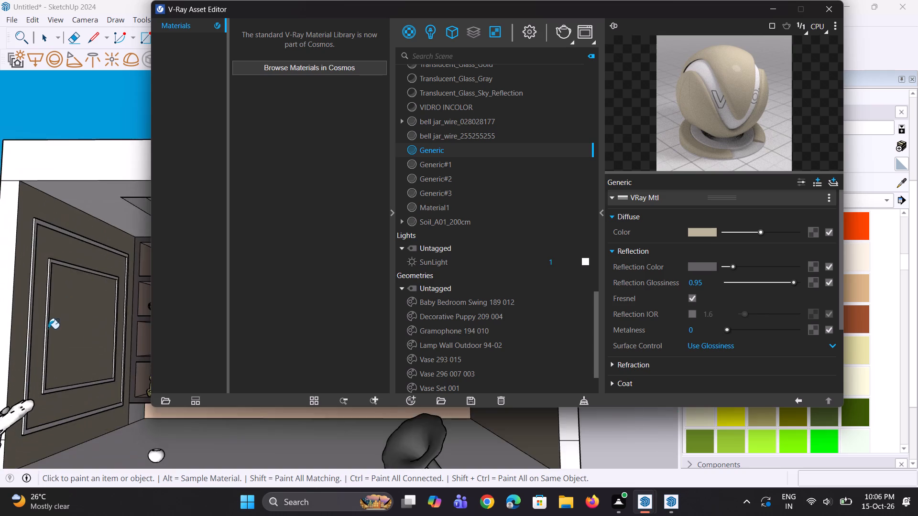
{"action": "scroll", "coordinate": [48, 329], "scroll_direction": "up", "scroll_amount": 2}
{"action": "scroll", "coordinate": [29, 339], "scroll_direction": "down", "scroll_amount": 10}
{"action": "scroll", "coordinate": [166, 369], "scroll_direction": "up", "scroll_amount": 3}
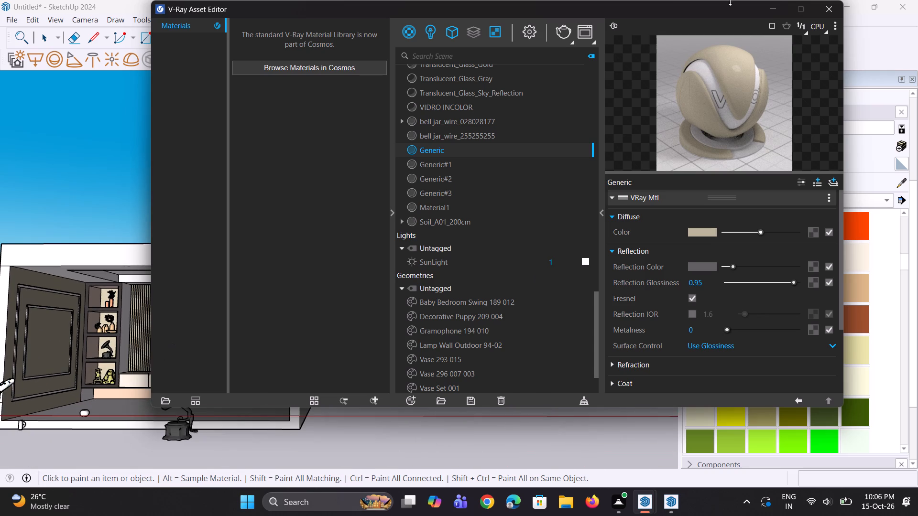
{"action": "left_click", "coordinate": [760, 232]}
{"action": "left_click", "coordinate": [734, 106]}
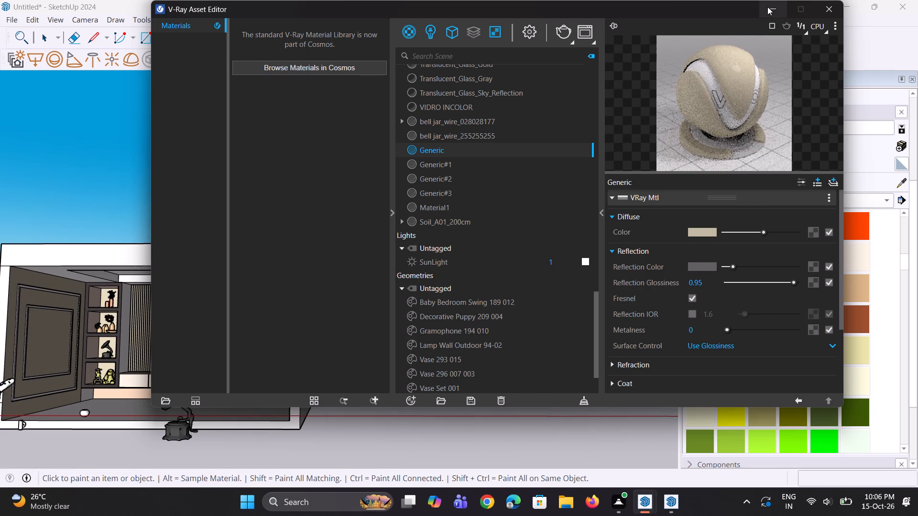
{"action": "left_click", "coordinate": [767, 7]}
Paint the thin front frame around the TV cabinet's drawer fronts with Generic.
{"action": "scroll", "coordinate": [205, 316], "scroll_direction": "up", "scroll_amount": 1}
{"action": "scroll", "coordinate": [205, 316], "scroll_direction": "down", "scroll_amount": 3}
{"action": "scroll", "coordinate": [203, 316], "scroll_direction": "up", "scroll_amount": 1}
{"action": "middle_click_drag", "start_coordinate": [212, 318], "coordinate": [248, 327]}
{"action": "scroll", "coordinate": [160, 334], "scroll_direction": "up", "scroll_amount": 6}
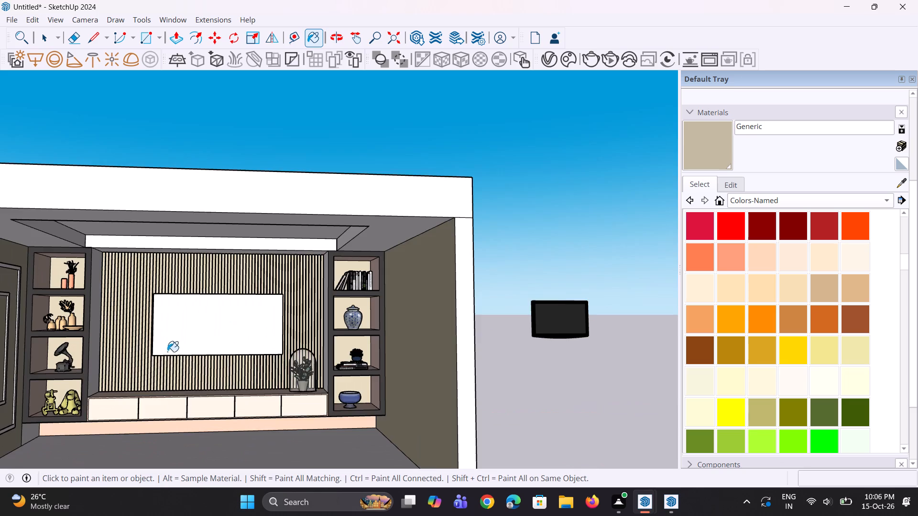
{"action": "scroll", "coordinate": [167, 352], "scroll_direction": "up", "scroll_amount": 3}
{"action": "scroll", "coordinate": [186, 351], "scroll_direction": "down", "scroll_amount": 4}
{"action": "scroll", "coordinate": [196, 414], "scroll_direction": "up", "scroll_amount": 8}
{"action": "middle_click_drag", "start_coordinate": [225, 385], "coordinate": [226, 398]}
{"action": "left_click", "coordinate": [229, 383]}
{"action": "scroll", "coordinate": [235, 396], "scroll_direction": "up", "scroll_amount": 6}
{"action": "left_click", "coordinate": [239, 393]}
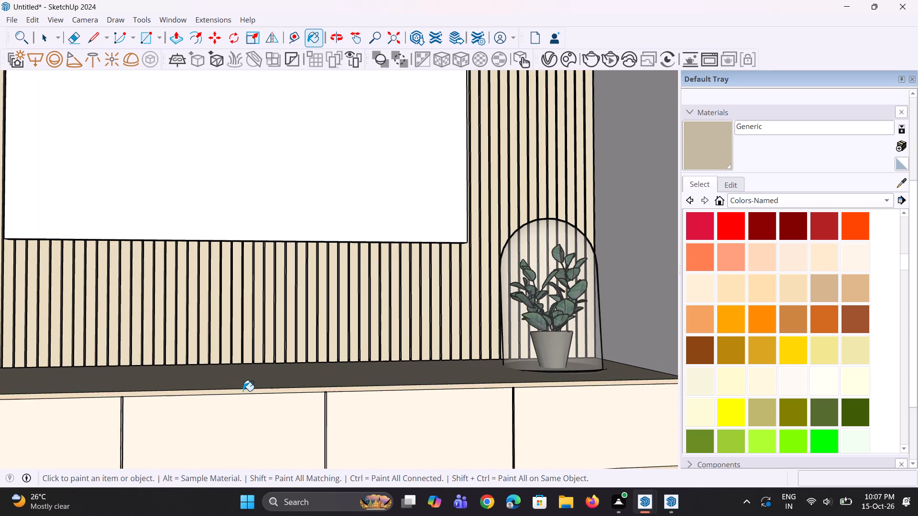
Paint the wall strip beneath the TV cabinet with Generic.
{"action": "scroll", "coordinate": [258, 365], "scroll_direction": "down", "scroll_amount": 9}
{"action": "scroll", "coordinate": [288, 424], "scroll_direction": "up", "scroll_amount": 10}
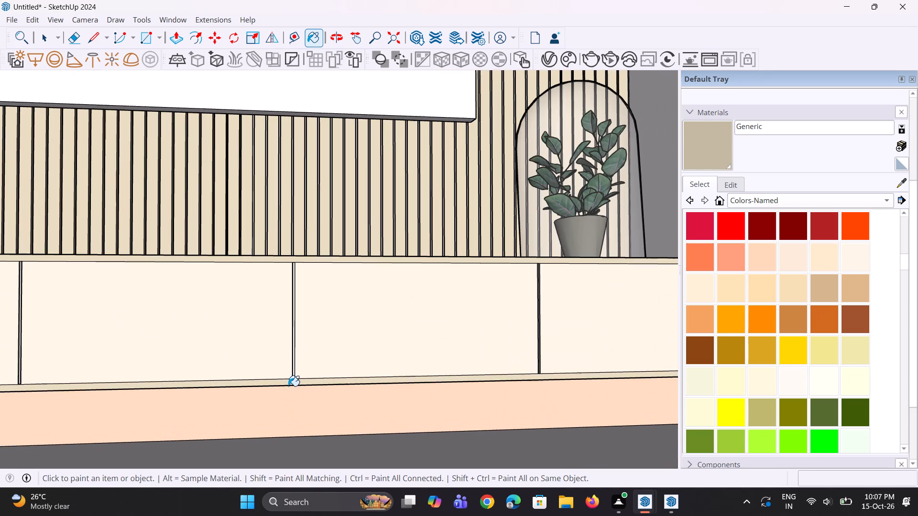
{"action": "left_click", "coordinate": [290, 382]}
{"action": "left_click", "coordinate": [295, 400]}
Examine the slatted panel, cabinet and strip beneath it, both close up and with the whole room in view.
{"action": "scroll", "coordinate": [295, 401], "scroll_direction": "down", "scroll_amount": 6}
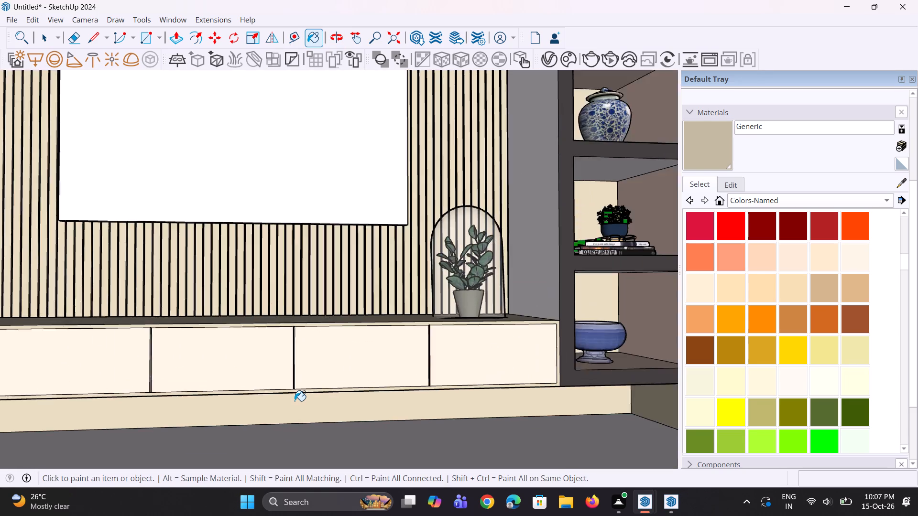
{"action": "middle_click_drag", "start_coordinate": [301, 399], "coordinate": [296, 374]}
{"action": "scroll", "coordinate": [295, 374], "scroll_direction": "down", "scroll_amount": 12}
{"action": "middle_click_drag", "start_coordinate": [295, 374], "coordinate": [274, 420]}
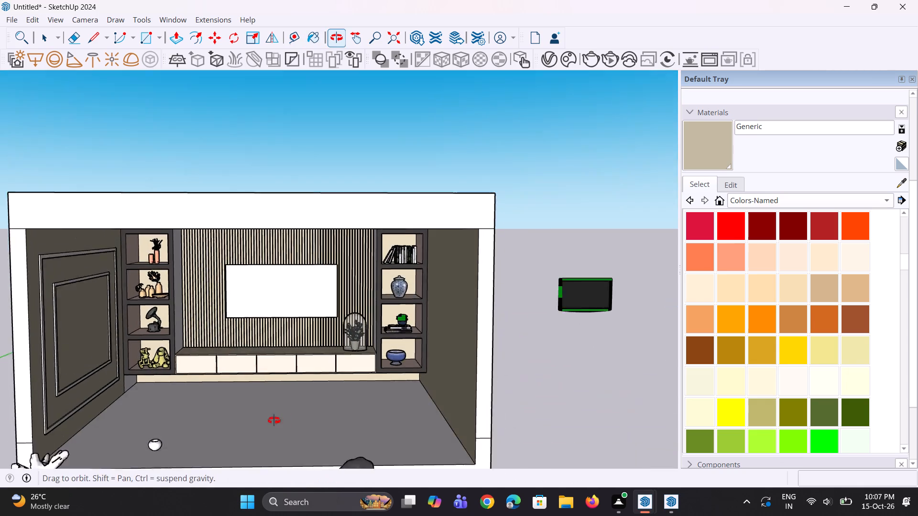
{"action": "middle_click_drag", "start_coordinate": [274, 420], "coordinate": [274, 421]}
{"action": "scroll", "coordinate": [277, 420], "scroll_direction": "up", "scroll_amount": 1}
{"action": "scroll", "coordinate": [267, 296], "scroll_direction": "up", "scroll_amount": 7}
{"action": "scroll", "coordinate": [273, 373], "scroll_direction": "up", "scroll_amount": 4}
{"action": "scroll", "coordinate": [283, 391], "scroll_direction": "down", "scroll_amount": 5}
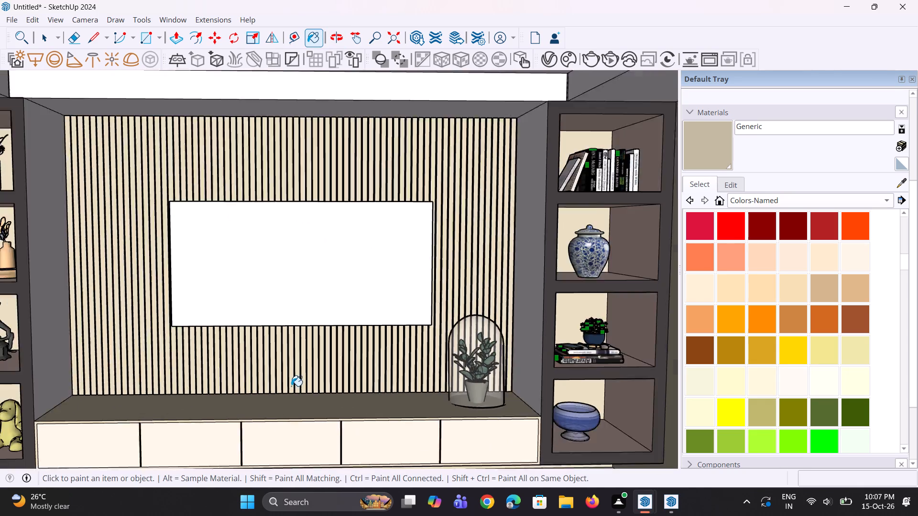
{"action": "scroll", "coordinate": [302, 381], "scroll_direction": "down", "scroll_amount": 5}
{"action": "scroll", "coordinate": [305, 384], "scroll_direction": "up", "scroll_amount": 1}
{"action": "middle_click_drag", "start_coordinate": [305, 384], "coordinate": [315, 368]}
{"action": "scroll", "coordinate": [314, 372], "scroll_direction": "down", "scroll_amount": 5}
{"action": "middle_click_drag", "start_coordinate": [316, 346], "coordinate": [313, 296]}
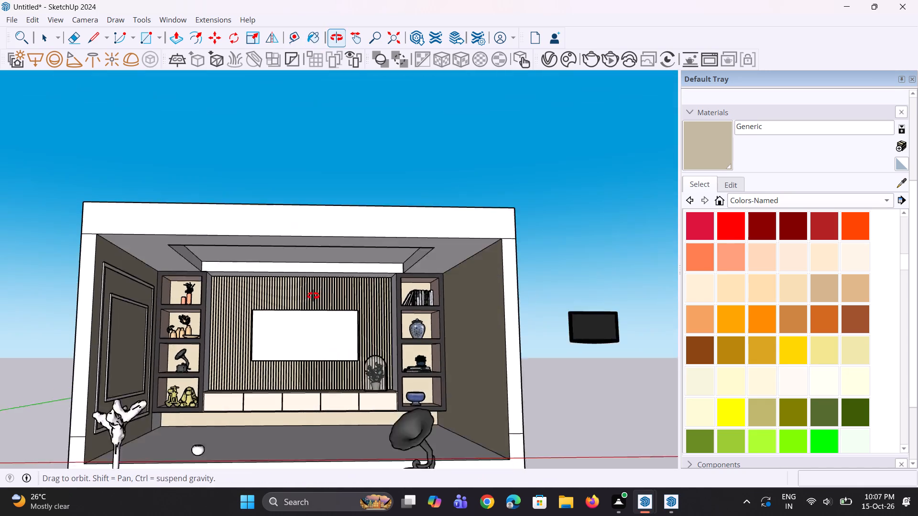
{"action": "middle_click_drag", "start_coordinate": [313, 296], "coordinate": [313, 281]}
{"action": "scroll", "coordinate": [322, 259], "scroll_direction": "up", "scroll_amount": 2}
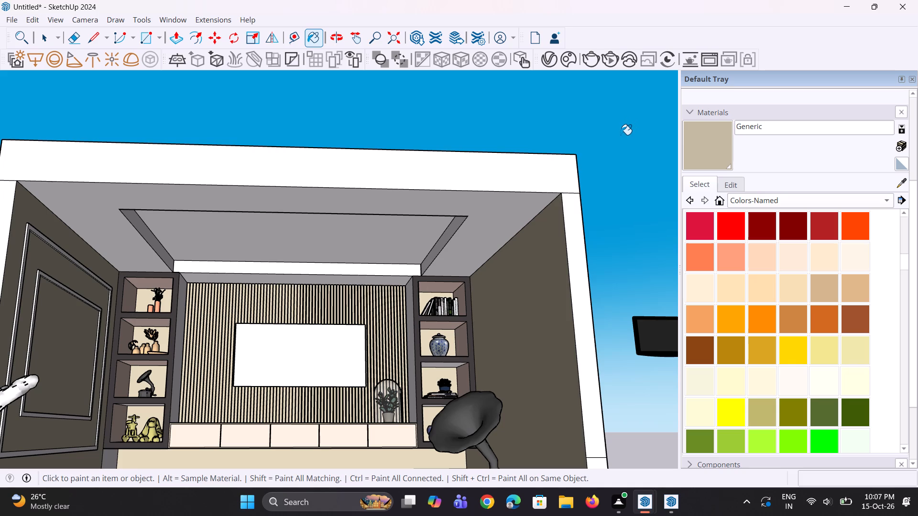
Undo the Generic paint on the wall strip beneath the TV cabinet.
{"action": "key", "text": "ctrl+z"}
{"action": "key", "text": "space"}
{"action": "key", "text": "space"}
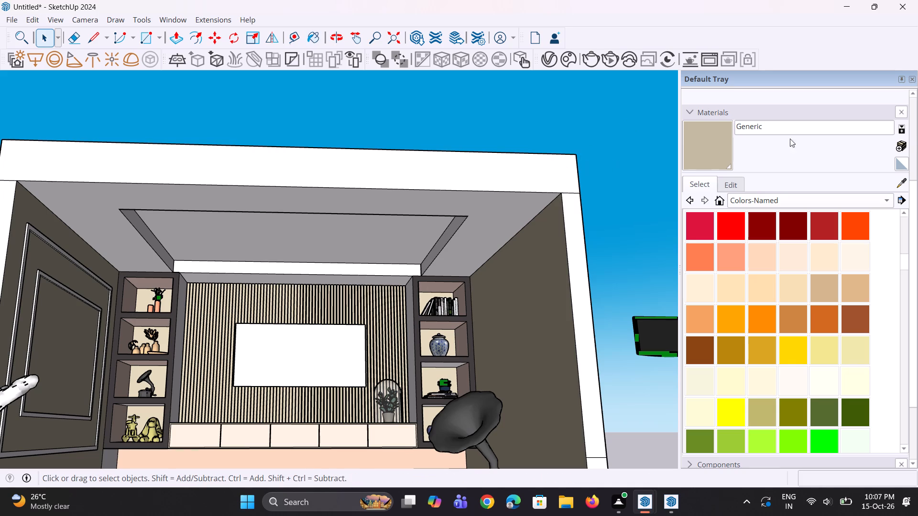
Sample Generic#1 from the strip beneath the cabinet and paint the ceiling's recessed panel and surrounding border with it.
{"action": "left_click", "coordinate": [900, 182]}
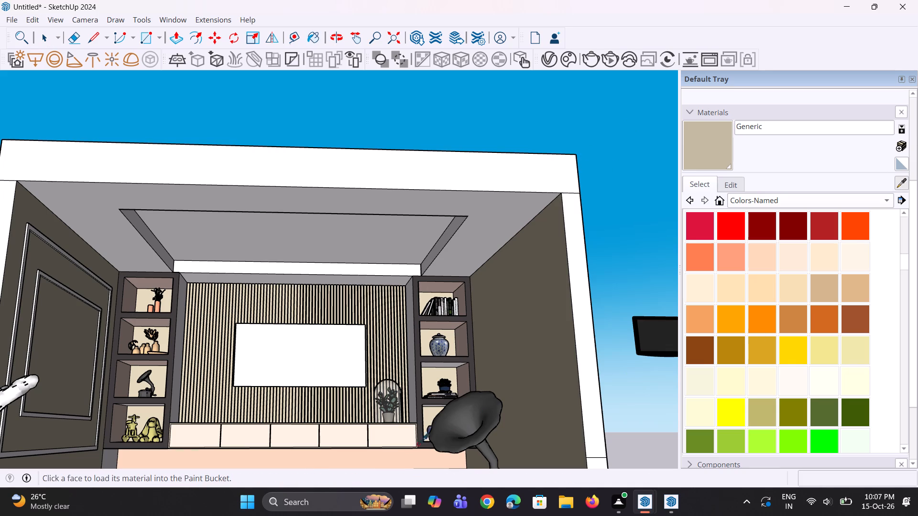
{"action": "left_click", "coordinate": [399, 470]}
{"action": "left_click", "coordinate": [400, 458]}
{"action": "scroll", "coordinate": [430, 234], "scroll_direction": "up", "scroll_amount": 2}
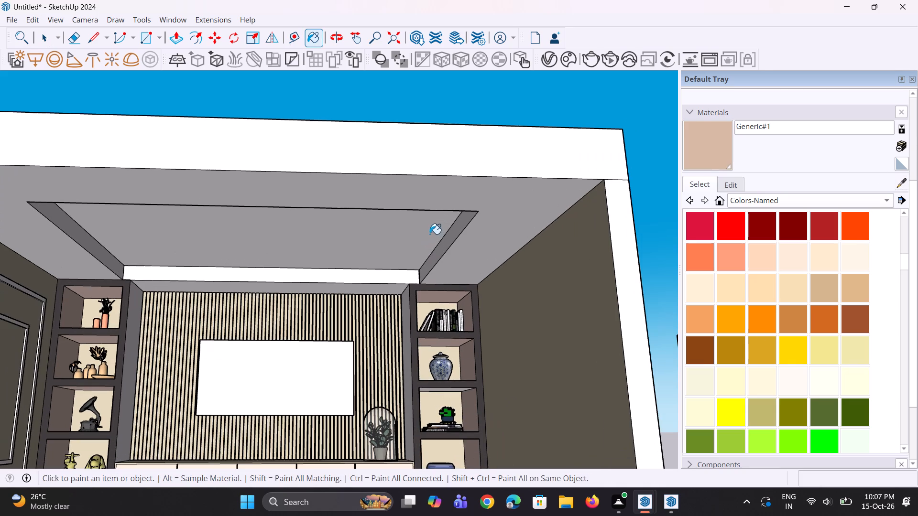
{"action": "left_click", "coordinate": [430, 234]}
{"action": "left_click", "coordinate": [493, 222]}
Sample Generic from the slatted panel and paint the wall strip beneath the TV cabinet with it.
{"action": "scroll", "coordinate": [467, 299], "scroll_direction": "down", "scroll_amount": 5}
{"action": "scroll", "coordinate": [442, 254], "scroll_direction": "up", "scroll_amount": 4}
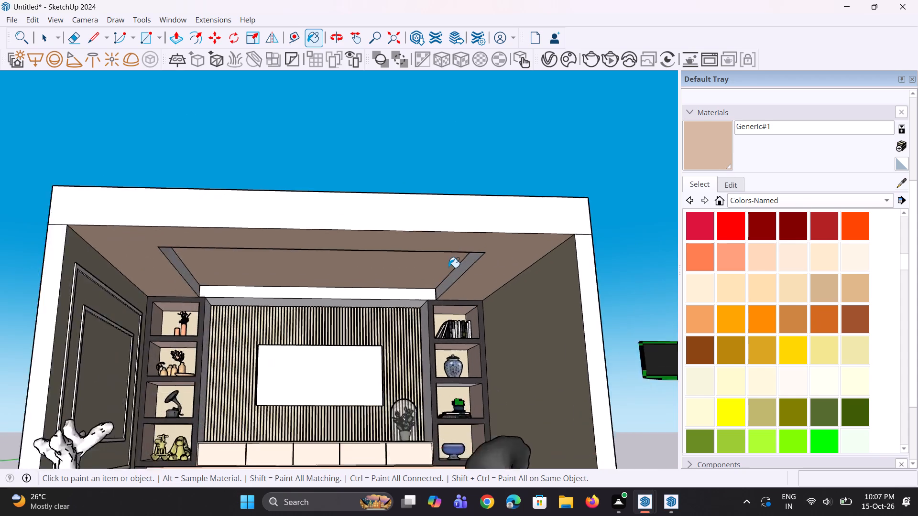
{"action": "scroll", "coordinate": [448, 268], "scroll_direction": "up", "scroll_amount": 5}
{"action": "scroll", "coordinate": [451, 279], "scroll_direction": "down", "scroll_amount": 10}
{"action": "middle_click_drag", "start_coordinate": [436, 291], "coordinate": [429, 290]}
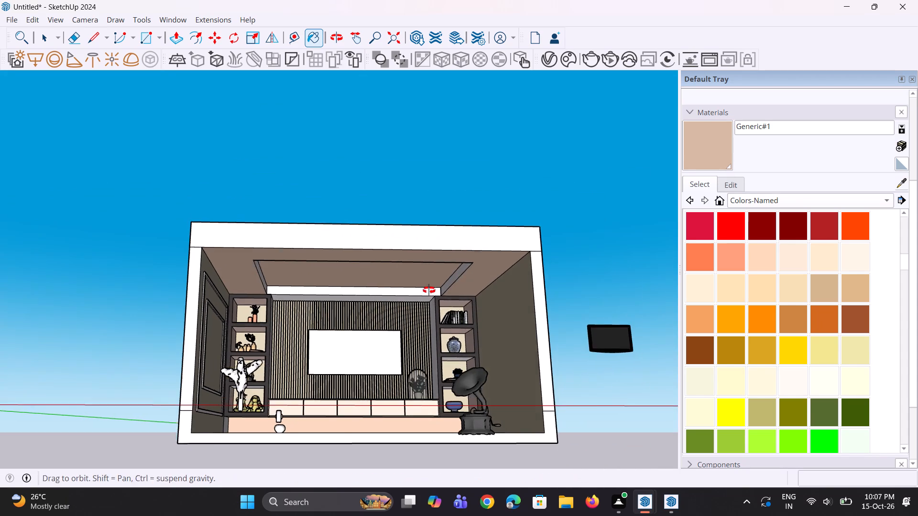
{"action": "middle_click_drag", "start_coordinate": [429, 290], "coordinate": [426, 289]}
{"action": "left_click", "coordinate": [904, 179]}
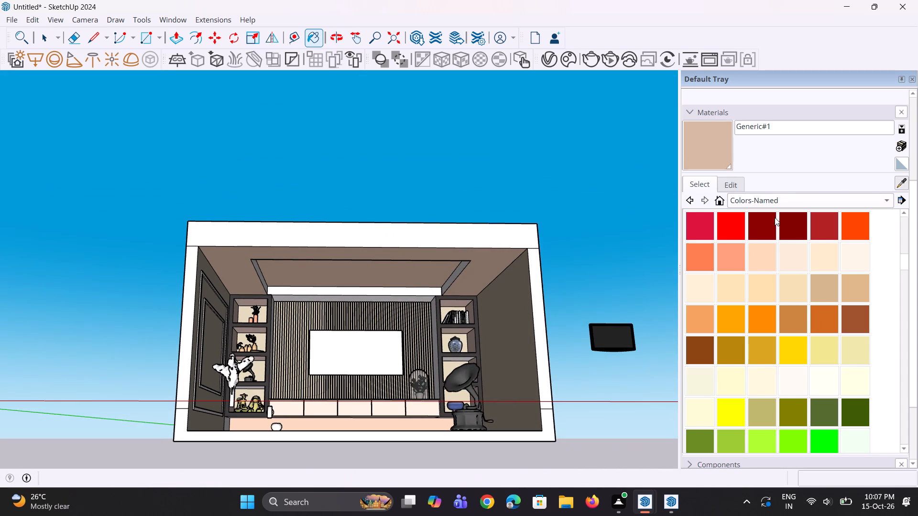
{"action": "left_click", "coordinate": [392, 316]}
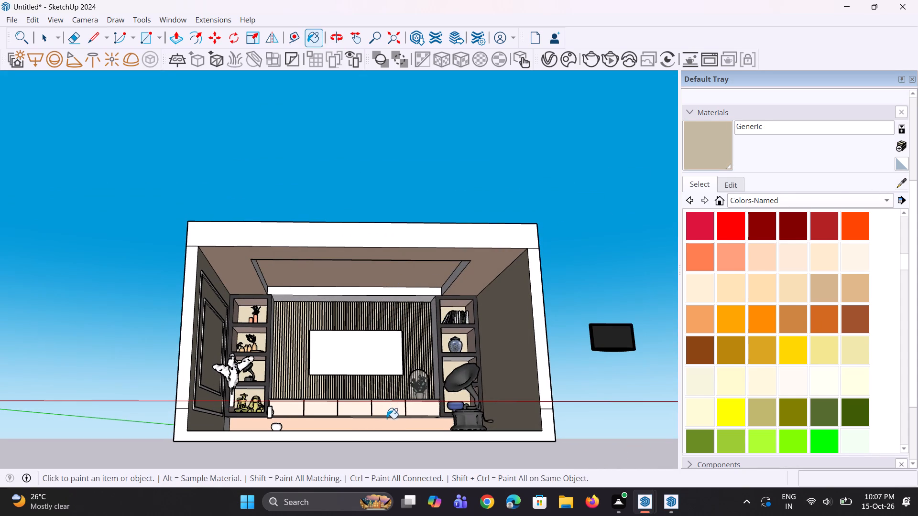
{"action": "left_click", "coordinate": [388, 421]}
Paint the thin top edge of the TV cabinet's frame with Generic.
{"action": "scroll", "coordinate": [385, 414], "scroll_direction": "up", "scroll_amount": 14}
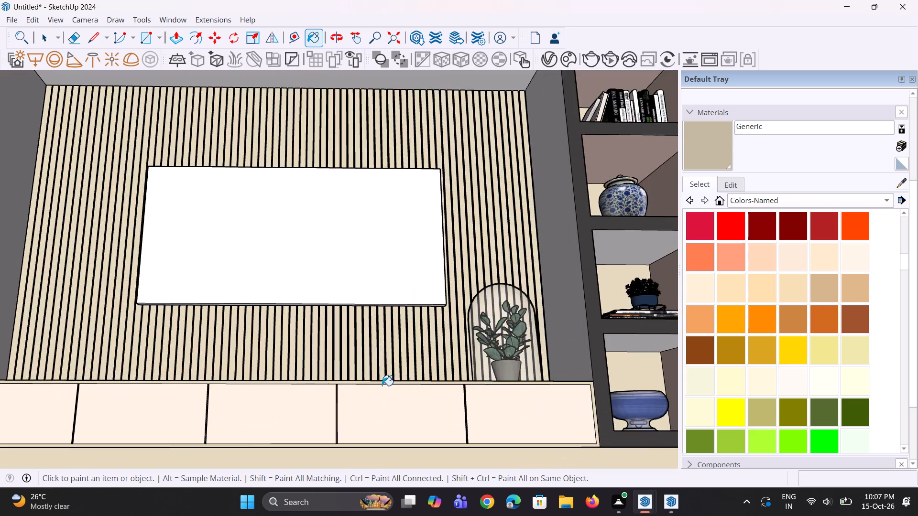
{"action": "scroll", "coordinate": [382, 386], "scroll_direction": "up", "scroll_amount": 3}
{"action": "left_click", "coordinate": [381, 379]}
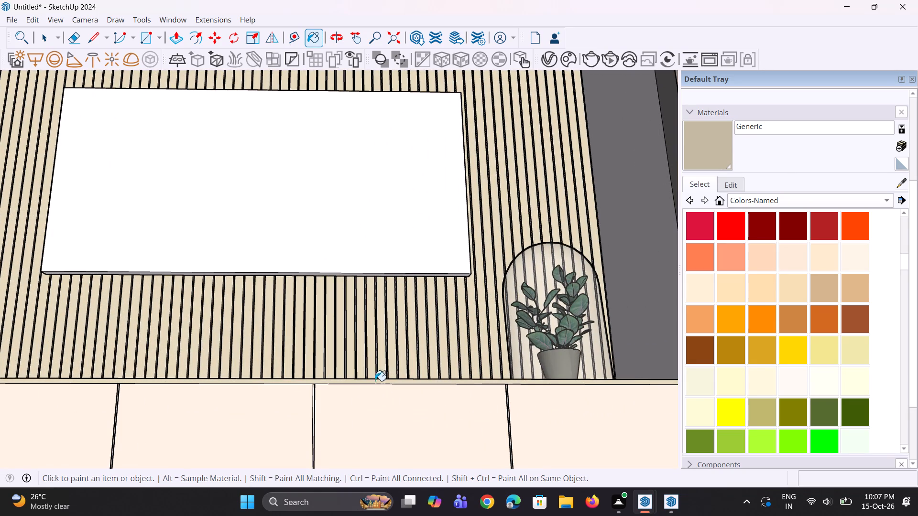
Paint the two gaps between the cabinet doors nearest the potted plant with Generic.
{"action": "scroll", "coordinate": [323, 395], "scroll_direction": "up", "scroll_amount": 4}
{"action": "left_click", "coordinate": [311, 396]}
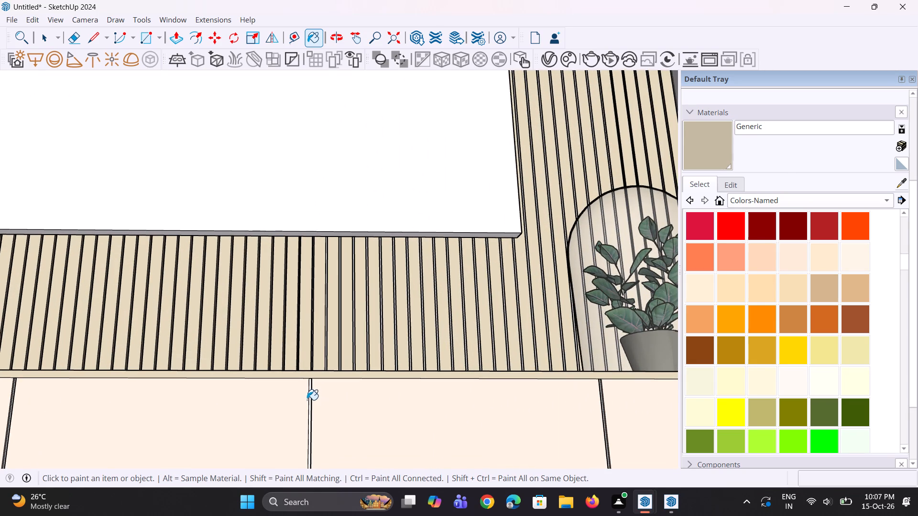
{"action": "scroll", "coordinate": [313, 403], "scroll_direction": "up", "scroll_amount": 7}
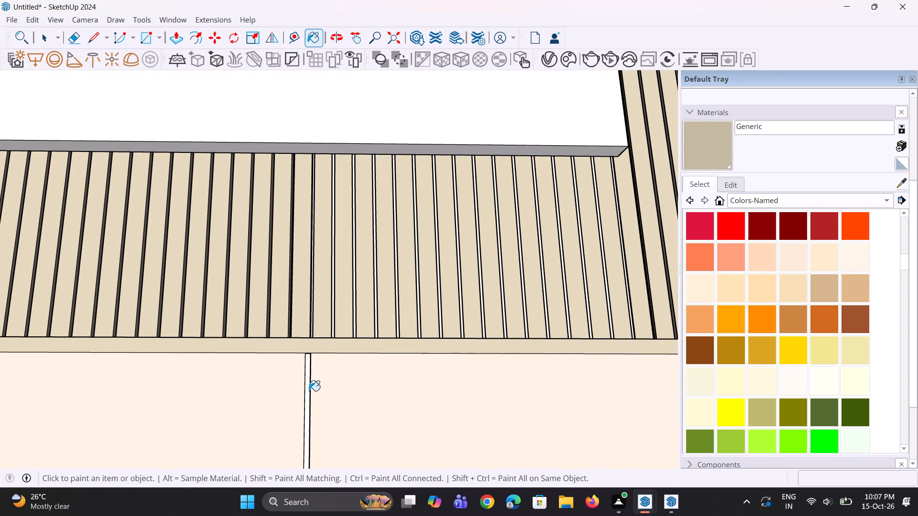
{"action": "left_click", "coordinate": [309, 391]}
{"action": "scroll", "coordinate": [292, 390], "scroll_direction": "down", "scroll_amount": 12}
{"action": "scroll", "coordinate": [402, 384], "scroll_direction": "up", "scroll_amount": 4}
{"action": "scroll", "coordinate": [475, 386], "scroll_direction": "up", "scroll_amount": 4}
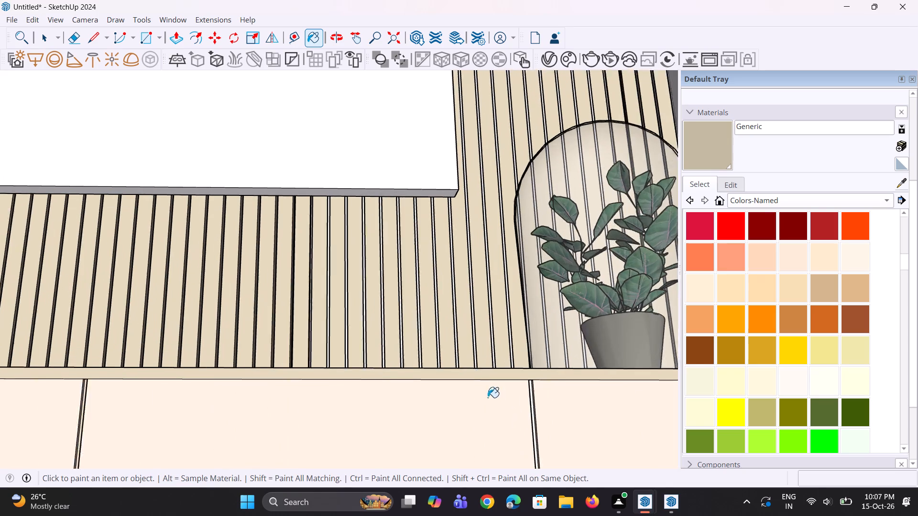
{"action": "scroll", "coordinate": [488, 398], "scroll_direction": "up", "scroll_amount": 5}
{"action": "scroll", "coordinate": [555, 430], "scroll_direction": "up", "scroll_amount": 3}
{"action": "left_click", "coordinate": [542, 420]}
{"action": "scroll", "coordinate": [541, 420], "scroll_direction": "down", "scroll_amount": 2}
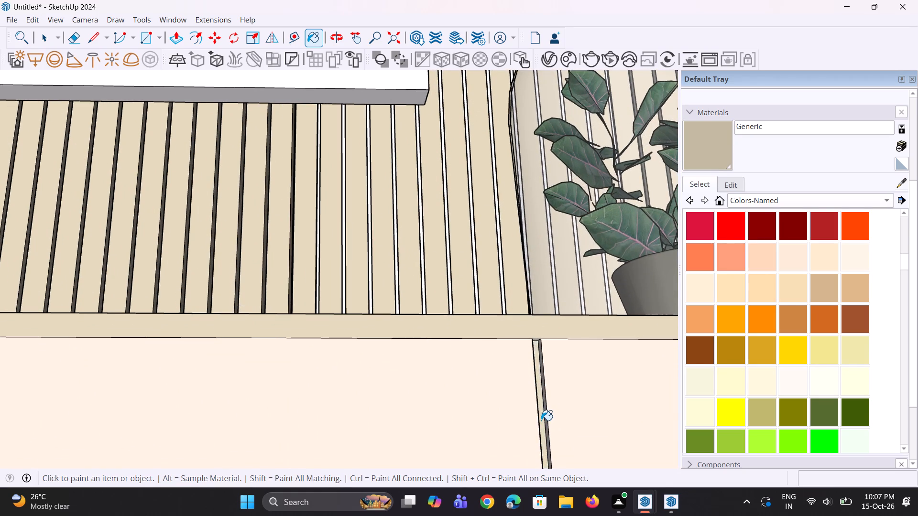
Paint the remaining two gaps between the cabinet doors, on the side away from the plant, with Generic.
{"action": "scroll", "coordinate": [541, 420], "scroll_direction": "down", "scroll_amount": 10}
{"action": "scroll", "coordinate": [545, 411], "scroll_direction": "down", "scroll_amount": 11}
{"action": "scroll", "coordinate": [364, 431], "scroll_direction": "up", "scroll_amount": 4}
{"action": "scroll", "coordinate": [267, 421], "scroll_direction": "up", "scroll_amount": 13}
{"action": "left_click", "coordinate": [247, 413]}
{"action": "scroll", "coordinate": [317, 407], "scroll_direction": "down", "scroll_amount": 10}
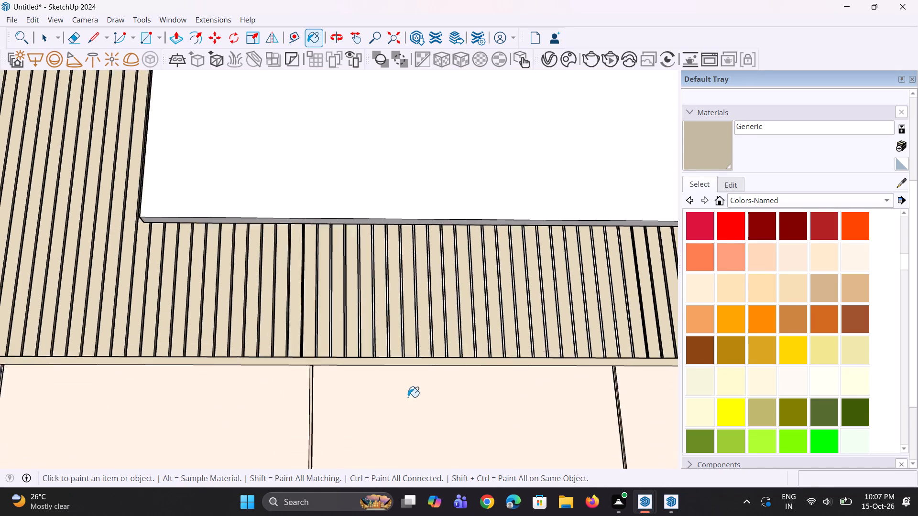
{"action": "scroll", "coordinate": [408, 397], "scroll_direction": "down", "scroll_amount": 7}
{"action": "scroll", "coordinate": [226, 409], "scroll_direction": "up", "scroll_amount": 17}
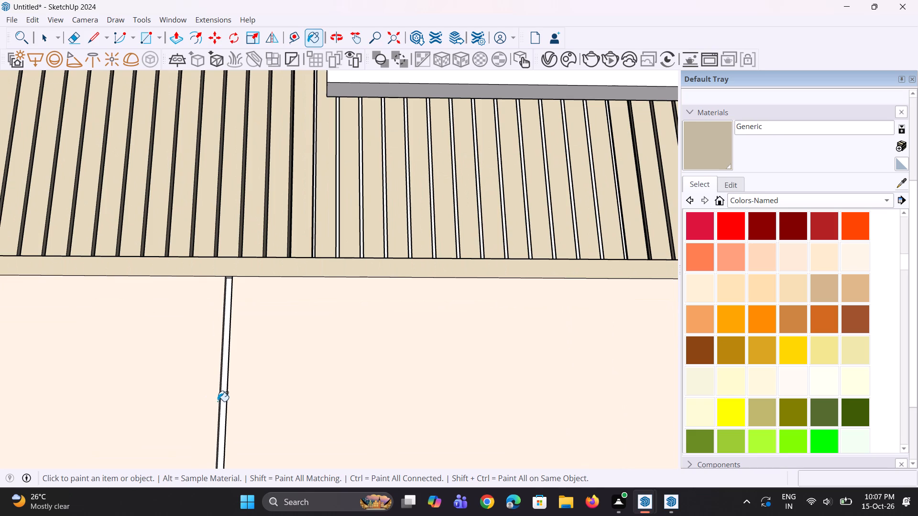
{"action": "left_click", "coordinate": [223, 407]}
{"action": "scroll", "coordinate": [223, 407], "scroll_direction": "down", "scroll_amount": 16}
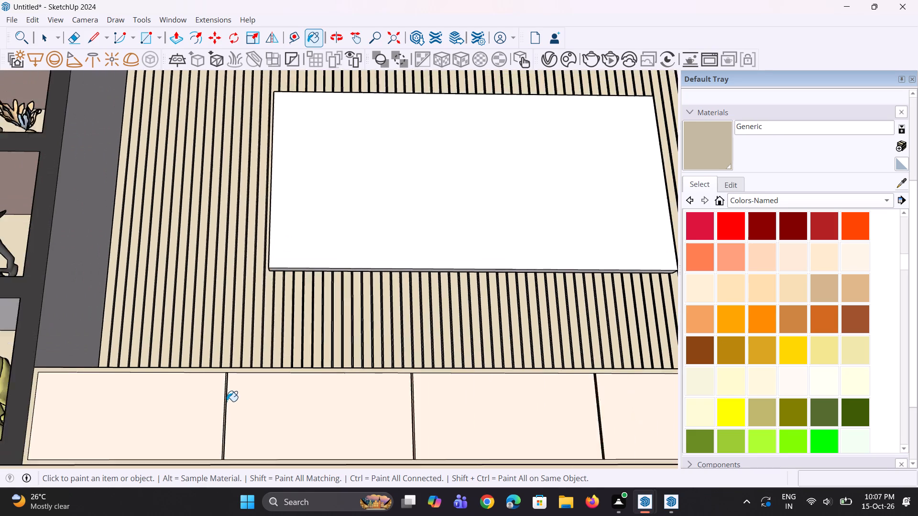
{"action": "scroll", "coordinate": [227, 401], "scroll_direction": "down", "scroll_amount": 4}
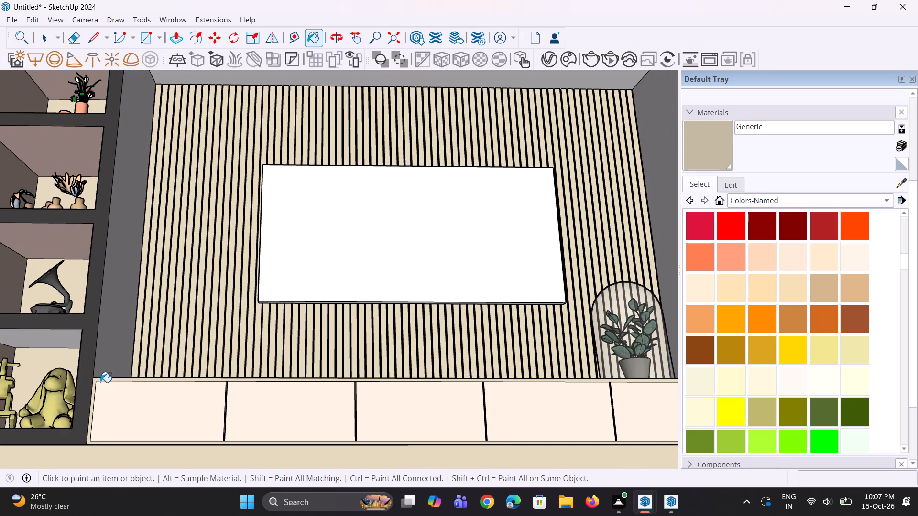
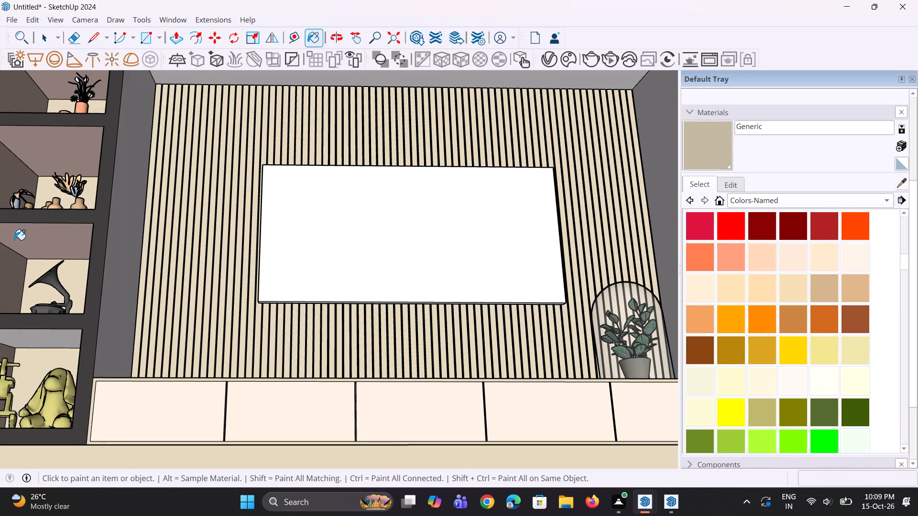
Paint the white ceiling drop strip above the slatted panel with Generic.
{"action": "scroll", "coordinate": [0, 207], "scroll_direction": "down", "scroll_amount": 1}
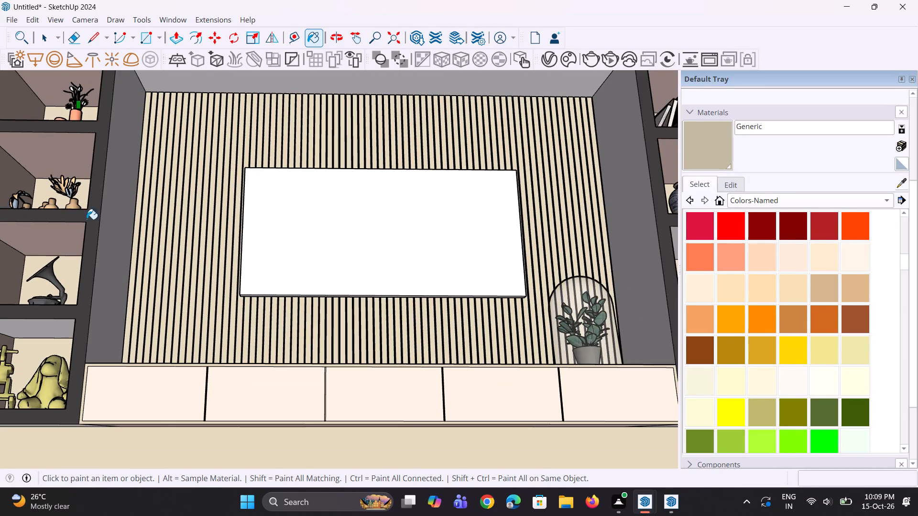
{"action": "scroll", "coordinate": [118, 224], "scroll_direction": "down", "scroll_amount": 9}
{"action": "scroll", "coordinate": [179, 225], "scroll_direction": "up", "scroll_amount": 1}
{"action": "middle_click_drag", "start_coordinate": [184, 247], "coordinate": [188, 300]}
{"action": "scroll", "coordinate": [194, 293], "scroll_direction": "down", "scroll_amount": 2}
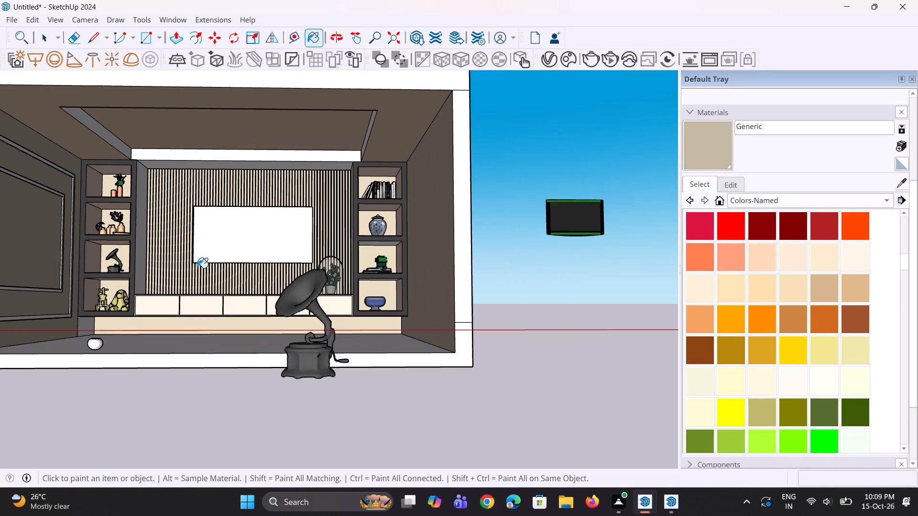
{"action": "scroll", "coordinate": [225, 145], "scroll_direction": "up", "scroll_amount": 6}
{"action": "left_click", "coordinate": [231, 163]}
{"action": "scroll", "coordinate": [254, 169], "scroll_direction": "down", "scroll_amount": 5}
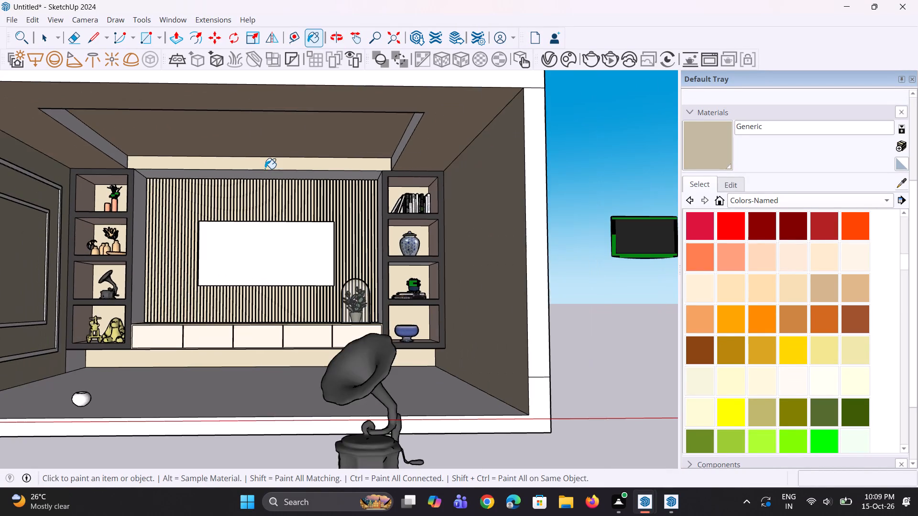
{"action": "scroll", "coordinate": [265, 169], "scroll_direction": "down", "scroll_amount": 1}
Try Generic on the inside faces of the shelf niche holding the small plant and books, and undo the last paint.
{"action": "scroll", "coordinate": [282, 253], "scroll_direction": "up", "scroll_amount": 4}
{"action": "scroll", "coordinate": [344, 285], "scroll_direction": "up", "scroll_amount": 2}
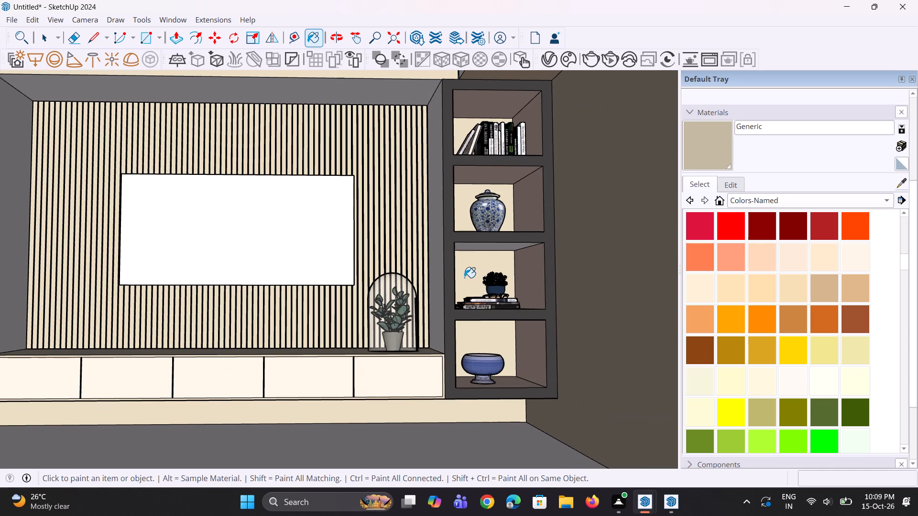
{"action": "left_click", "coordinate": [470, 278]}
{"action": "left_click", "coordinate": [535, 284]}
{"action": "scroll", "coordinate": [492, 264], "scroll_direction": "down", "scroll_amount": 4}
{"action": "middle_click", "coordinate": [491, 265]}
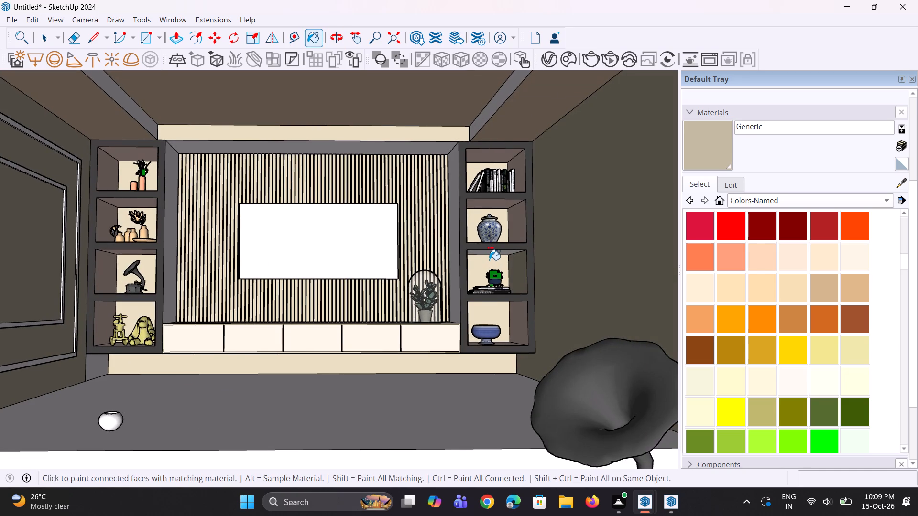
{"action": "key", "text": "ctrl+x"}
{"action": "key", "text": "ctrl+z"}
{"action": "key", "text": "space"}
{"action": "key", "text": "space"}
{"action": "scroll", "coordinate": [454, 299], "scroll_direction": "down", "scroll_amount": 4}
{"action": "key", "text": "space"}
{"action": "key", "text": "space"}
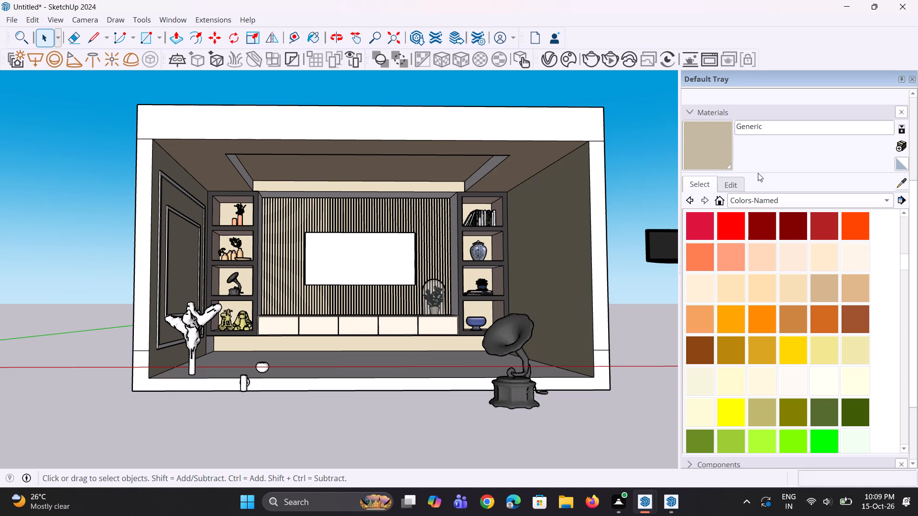
Pick 0027_PeachPuff and paint the inner sides farthest from the TV in the vase, book and small-plant niches, plus the small-plant niche's floor.
{"action": "left_click", "coordinate": [763, 268]}
{"action": "scroll", "coordinate": [548, 255], "scroll_direction": "up", "scroll_amount": 3}
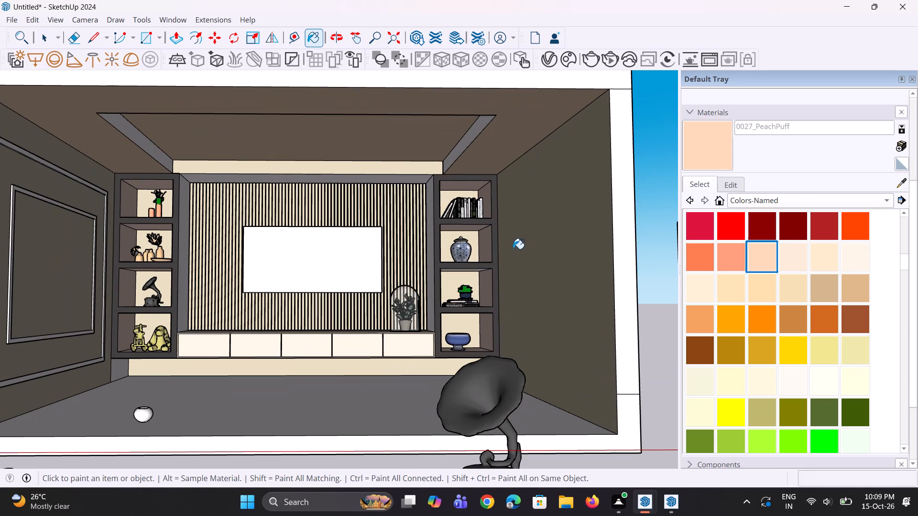
{"action": "left_click", "coordinate": [489, 249]}
{"action": "scroll", "coordinate": [488, 258], "scroll_direction": "up", "scroll_amount": 5}
{"action": "scroll", "coordinate": [472, 173], "scroll_direction": "up", "scroll_amount": 3}
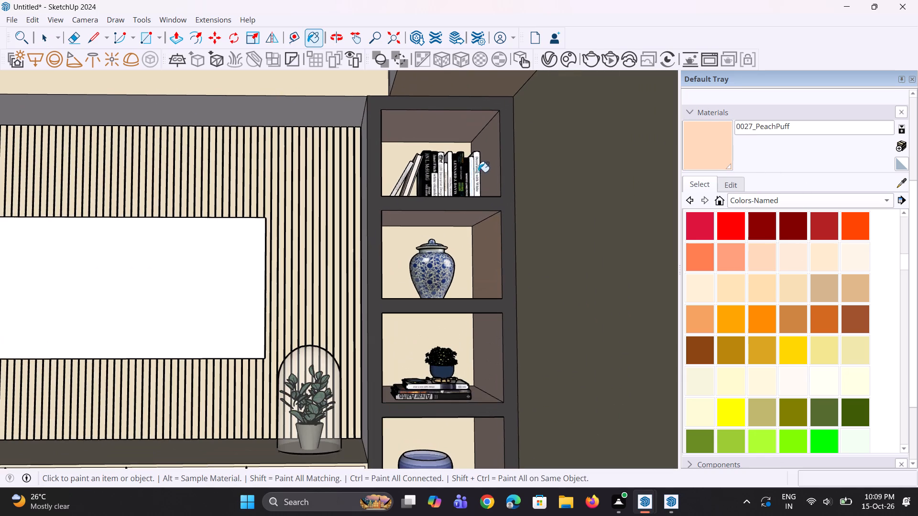
{"action": "left_click", "coordinate": [483, 174]}
{"action": "scroll", "coordinate": [498, 194], "scroll_direction": "up", "scroll_amount": 1}
{"action": "middle_click_drag", "start_coordinate": [497, 195], "coordinate": [415, 206]}
{"action": "middle_click_drag", "start_coordinate": [420, 209], "coordinate": [424, 209]}
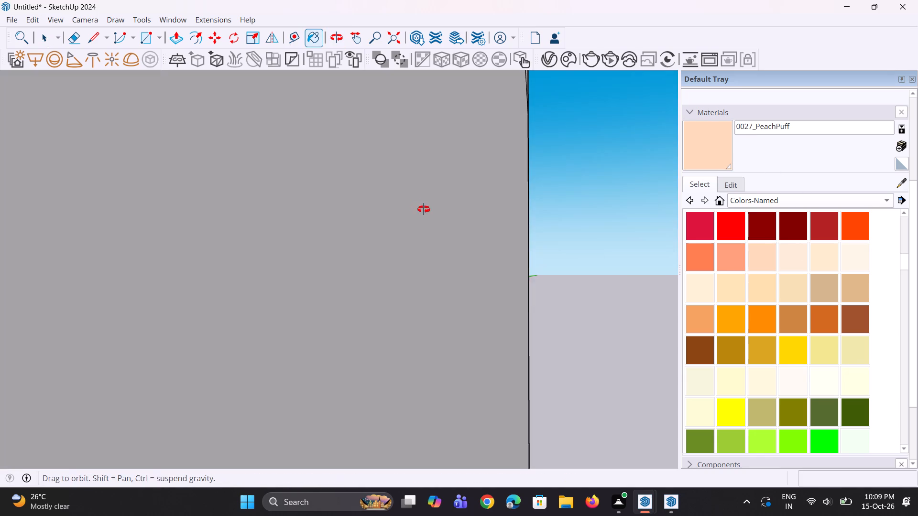
{"action": "middle_click_drag", "start_coordinate": [424, 209], "coordinate": [464, 209]}
{"action": "scroll", "coordinate": [517, 227], "scroll_direction": "down", "scroll_amount": 9}
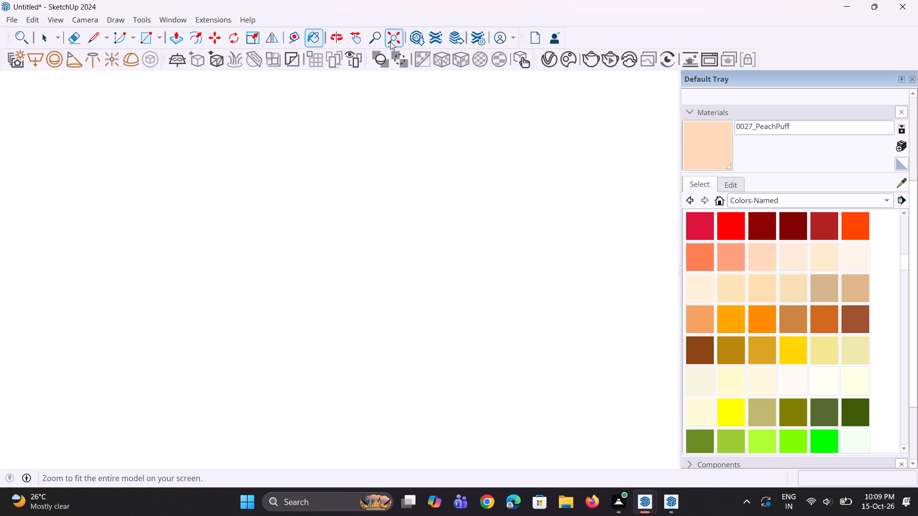
{"action": "left_click", "coordinate": [390, 42]}
{"action": "scroll", "coordinate": [464, 202], "scroll_direction": "up", "scroll_amount": 12}
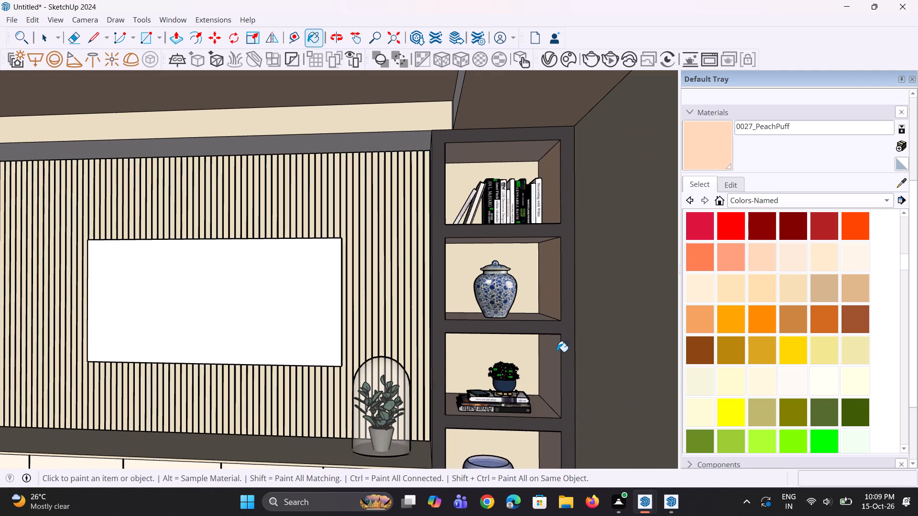
{"action": "left_click", "coordinate": [557, 353]}
{"action": "left_click", "coordinate": [545, 412]}
Paint the TV-side inner faces of the small-plant, vase and book niches and the book and vase niches' tops with 0027_PeachPuff.
{"action": "middle_click_drag", "start_coordinate": [528, 392], "coordinate": [482, 394]}
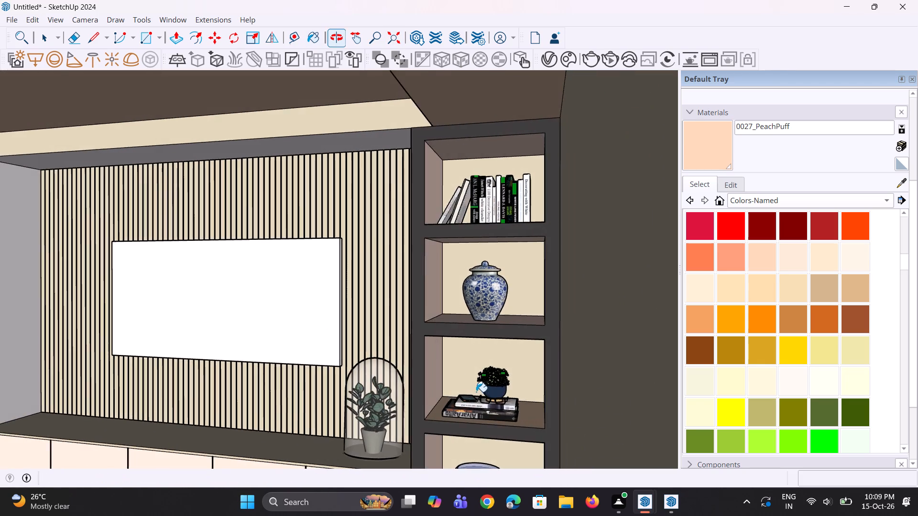
{"action": "scroll", "coordinate": [442, 386], "scroll_direction": "up", "scroll_amount": 3}
{"action": "left_click", "coordinate": [431, 377]}
{"action": "left_click", "coordinate": [418, 277]}
{"action": "scroll", "coordinate": [424, 272], "scroll_direction": "down", "scroll_amount": 4}
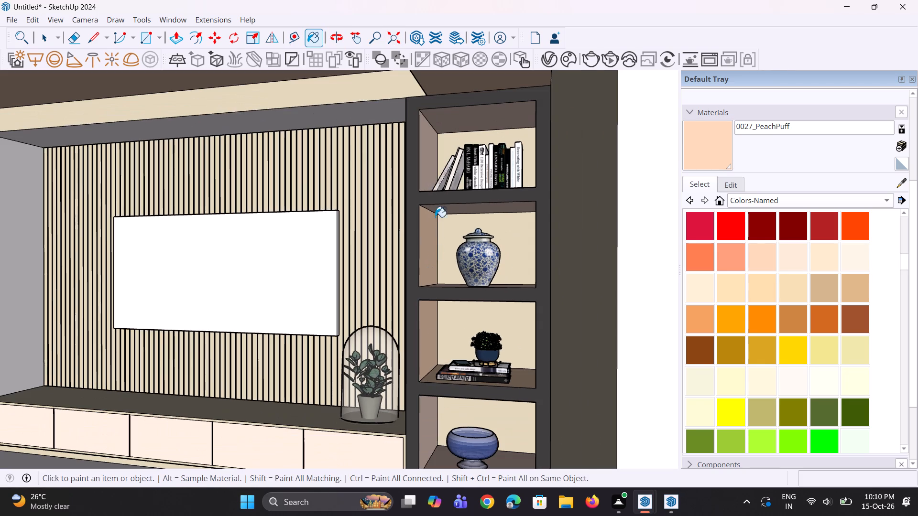
{"action": "left_click", "coordinate": [423, 166]}
{"action": "left_click", "coordinate": [452, 128]}
{"action": "scroll", "coordinate": [469, 215], "scroll_direction": "up", "scroll_amount": 1}
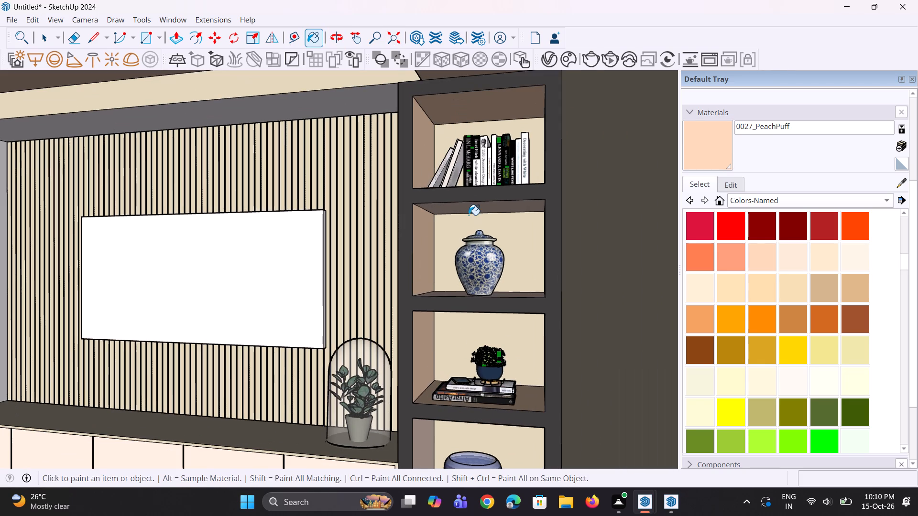
{"action": "left_click", "coordinate": [470, 211]}
Paint both side faces and the floor of the blue bowl's niche with 0027_PeachPuff.
{"action": "scroll", "coordinate": [470, 239], "scroll_direction": "down", "scroll_amount": 4}
{"action": "middle_click_drag", "start_coordinate": [468, 341], "coordinate": [475, 333]}
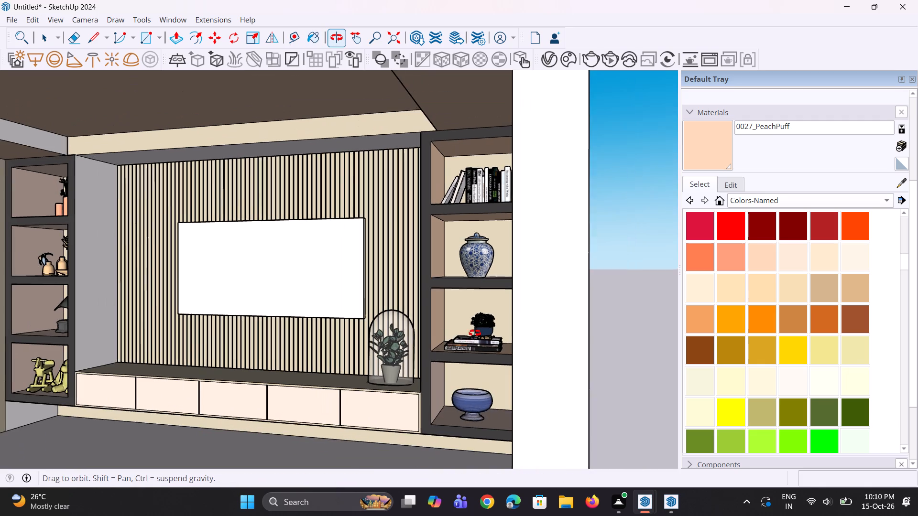
{"action": "middle_click_drag", "start_coordinate": [475, 333], "coordinate": [502, 327]}
{"action": "scroll", "coordinate": [510, 361], "scroll_direction": "up", "scroll_amount": 3}
{"action": "left_click", "coordinate": [528, 377]}
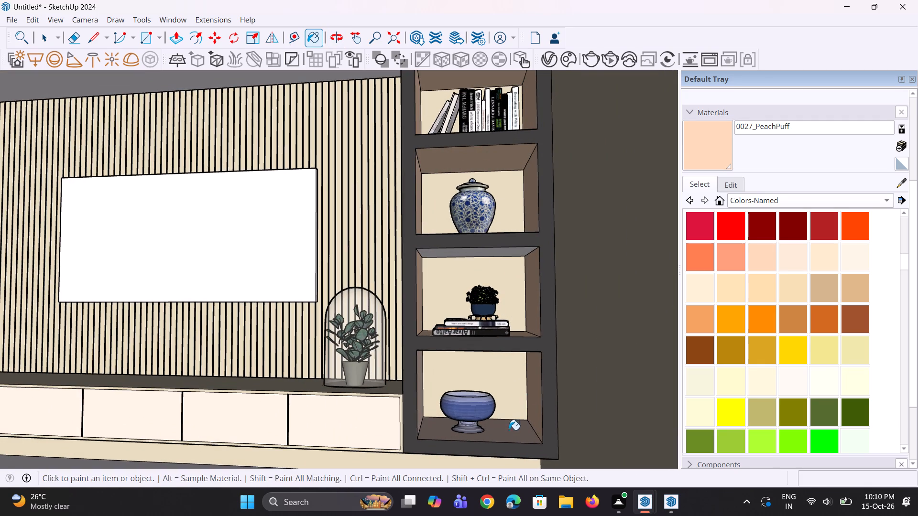
{"action": "left_click", "coordinate": [508, 430]}
{"action": "left_click", "coordinate": [421, 401]}
Paint the inner sides farthest from the TV in all four niches of the gramophone's shelf unit with 0027_PeachPuff.
{"action": "scroll", "coordinate": [459, 349], "scroll_direction": "down", "scroll_amount": 6}
{"action": "scroll", "coordinate": [22, 309], "scroll_direction": "up", "scroll_amount": 4}
{"action": "left_click", "coordinate": [78, 318]}
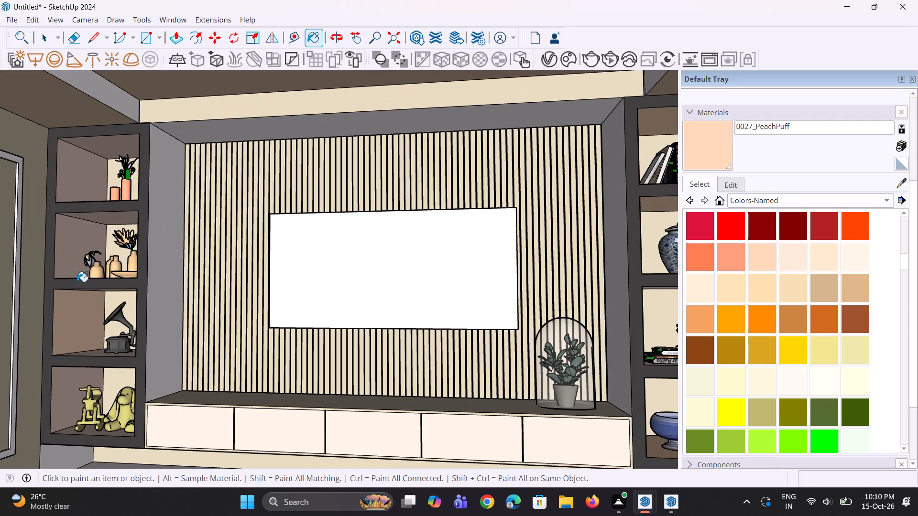
{"action": "left_click", "coordinate": [74, 266]}
{"action": "left_click", "coordinate": [71, 191]}
{"action": "left_click", "coordinate": [74, 394]}
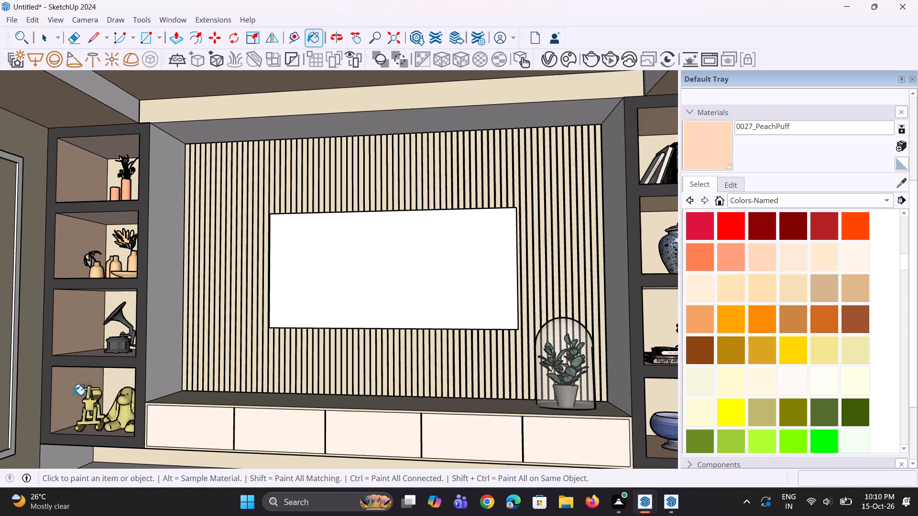
Paint the TV-side inner faces of the four niches in the gramophone's shelf unit with 0027_PeachPuff.
{"action": "middle_click_drag", "start_coordinate": [96, 397], "coordinate": [251, 412]}
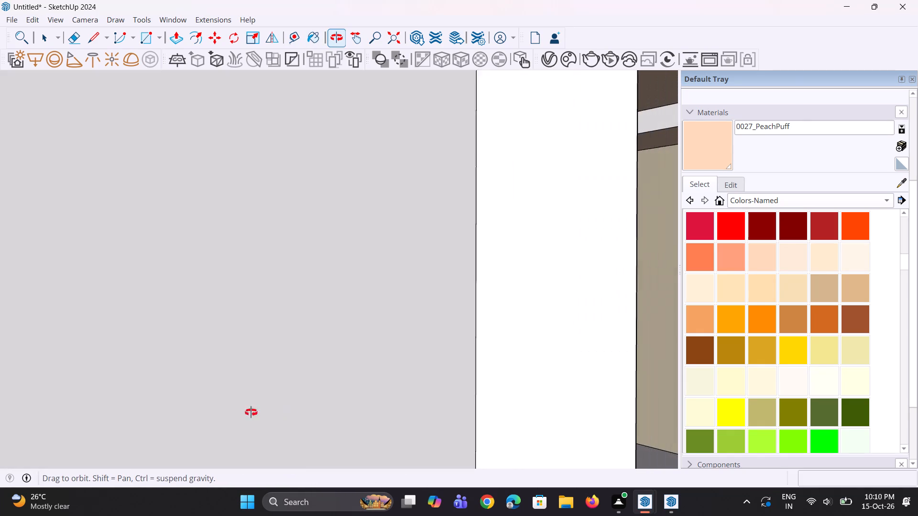
{"action": "middle_click_drag", "start_coordinate": [251, 412], "coordinate": [229, 411]}
{"action": "scroll", "coordinate": [124, 302], "scroll_direction": "up", "scroll_amount": 4}
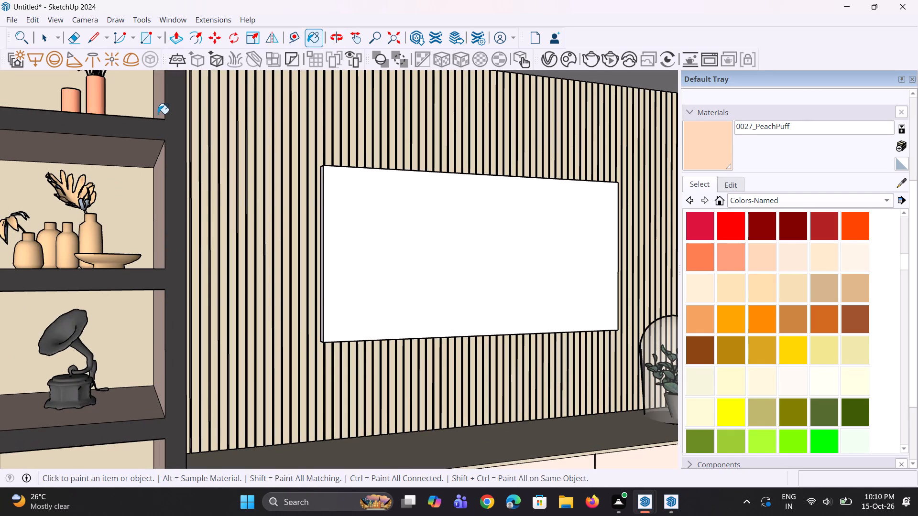
{"action": "left_click", "coordinate": [158, 113]}
{"action": "left_click", "coordinate": [162, 222]}
{"action": "left_click", "coordinate": [161, 320]}
{"action": "scroll", "coordinate": [193, 273], "scroll_direction": "down", "scroll_amount": 5}
{"action": "scroll", "coordinate": [190, 343], "scroll_direction": "down", "scroll_amount": 1}
{"action": "scroll", "coordinate": [166, 419], "scroll_direction": "up", "scroll_amount": 3}
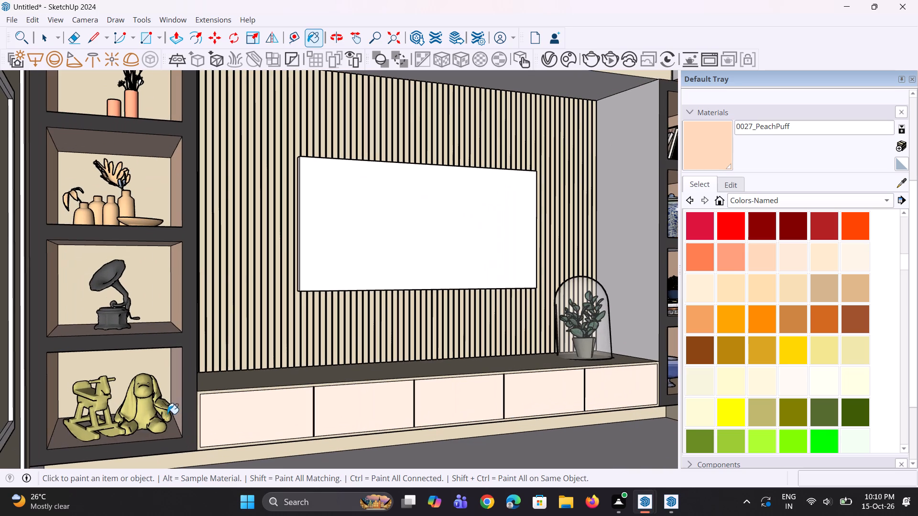
{"action": "left_click", "coordinate": [176, 394]}
Paint the floors of the gramophone niche and the toy niche with 0027_PeachPuff.
{"action": "left_click", "coordinate": [154, 326]}
{"action": "scroll", "coordinate": [139, 401], "scroll_direction": "up", "scroll_amount": 4}
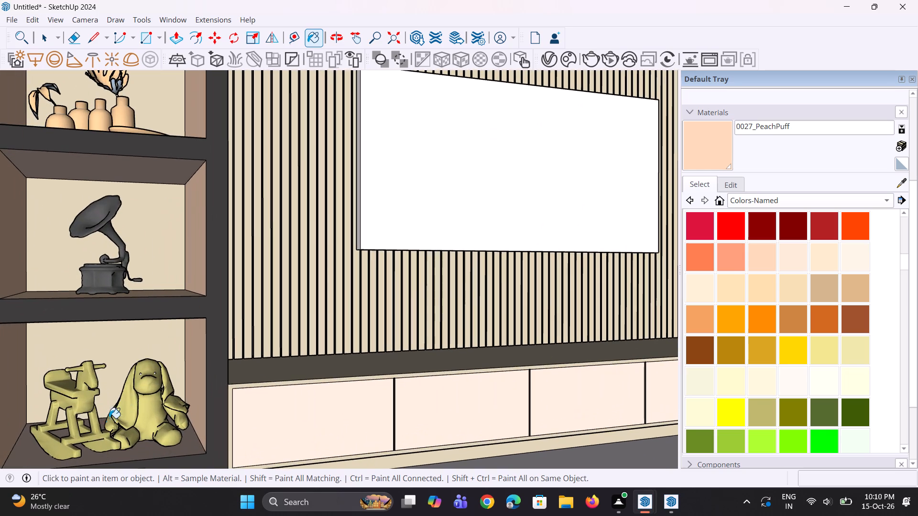
{"action": "left_click", "coordinate": [93, 460]}
{"action": "scroll", "coordinate": [112, 394], "scroll_direction": "down", "scroll_amount": 5}
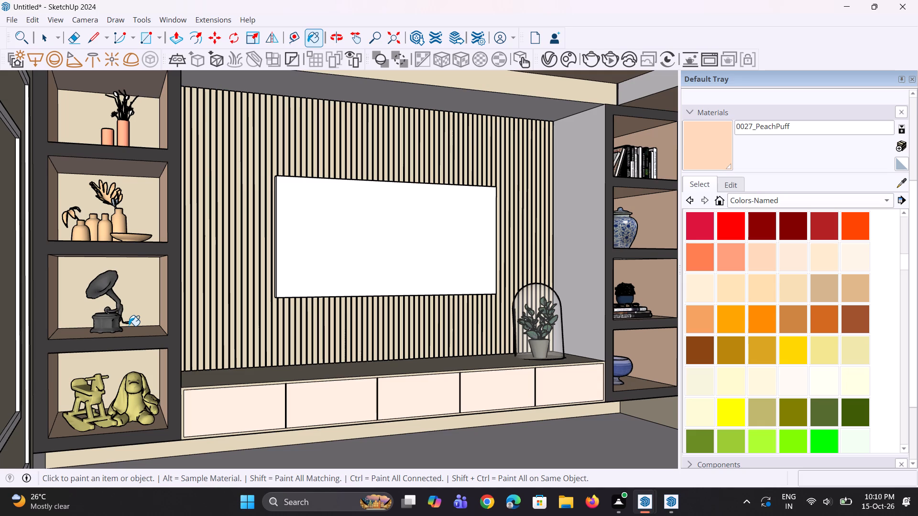
{"action": "scroll", "coordinate": [120, 308], "scroll_direction": "down", "scroll_amount": 2}
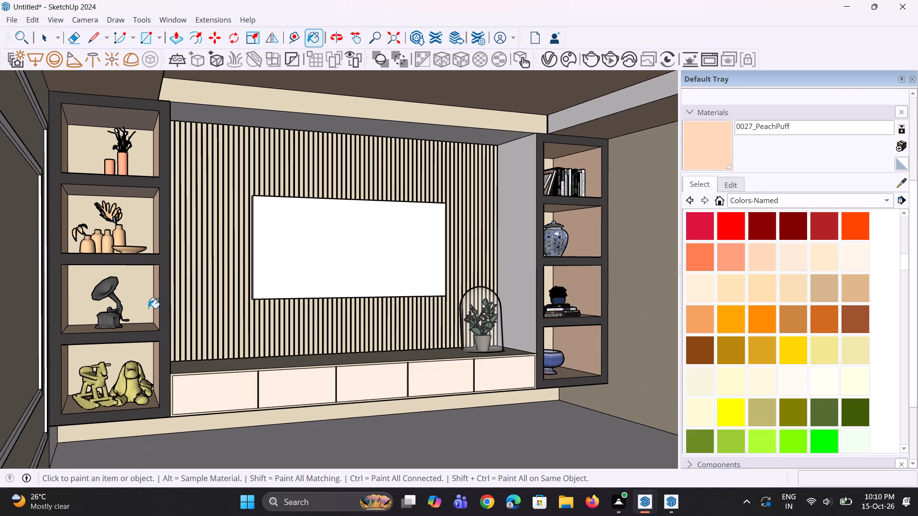
{"action": "middle_click_drag", "start_coordinate": [184, 314], "coordinate": [171, 334]}
{"action": "scroll", "coordinate": [119, 335], "scroll_direction": "up", "scroll_amount": 3}
{"action": "left_click", "coordinate": [148, 332]}
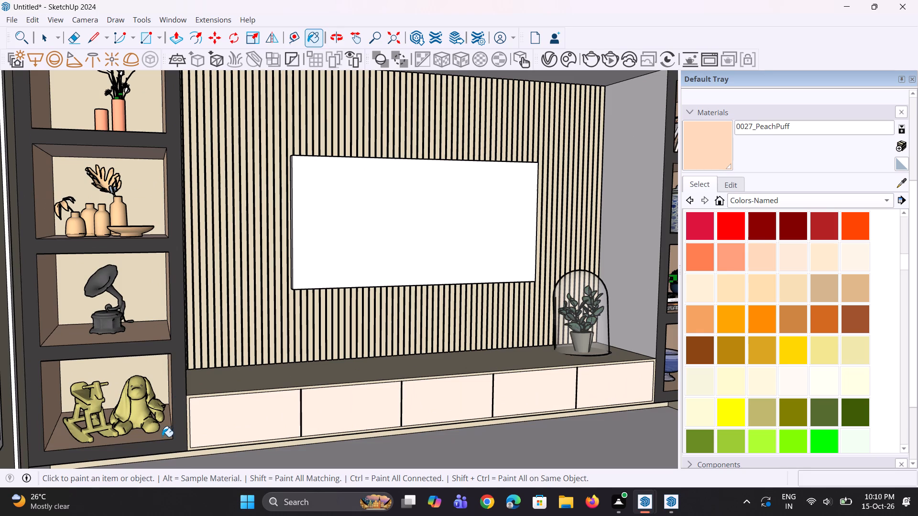
{"action": "left_click", "coordinate": [162, 437]}
Paint the floors of the beige bottle-vase niche and the topmost niche above it with 0027_PeachPuff.
{"action": "scroll", "coordinate": [121, 319], "scroll_direction": "down", "scroll_amount": 2}
{"action": "middle_click_drag", "start_coordinate": [146, 241], "coordinate": [146, 280]}
{"action": "scroll", "coordinate": [144, 276], "scroll_direction": "up", "scroll_amount": 3}
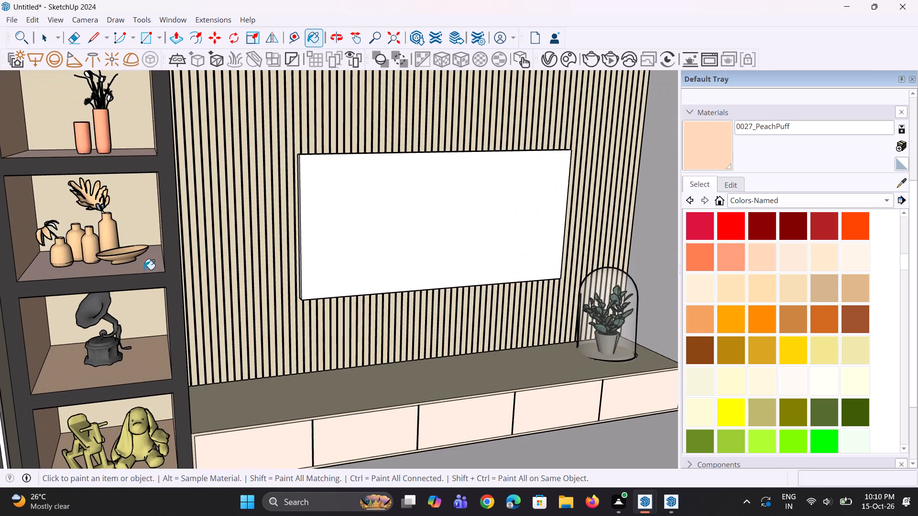
{"action": "left_click", "coordinate": [144, 269]}
{"action": "scroll", "coordinate": [119, 140], "scroll_direction": "up", "scroll_amount": 2}
{"action": "left_click", "coordinate": [120, 151]}
{"action": "left_click", "coordinate": [121, 158]}
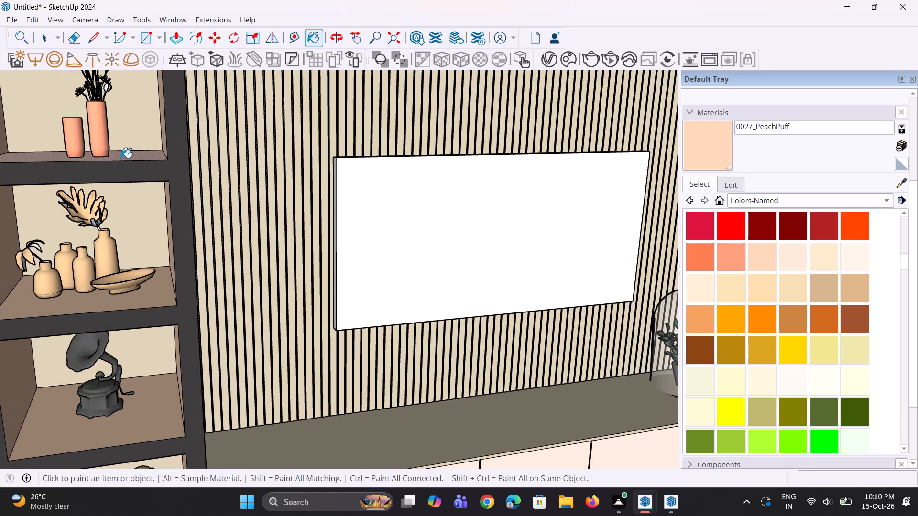
Paint the top inner faces of the topmost, bottle-vase and gramophone niches with 0027_PeachPuff.
{"action": "scroll", "coordinate": [148, 174], "scroll_direction": "down", "scroll_amount": 9}
{"action": "scroll", "coordinate": [195, 207], "scroll_direction": "up", "scroll_amount": 1}
{"action": "middle_click_drag", "start_coordinate": [195, 207], "coordinate": [189, 203]}
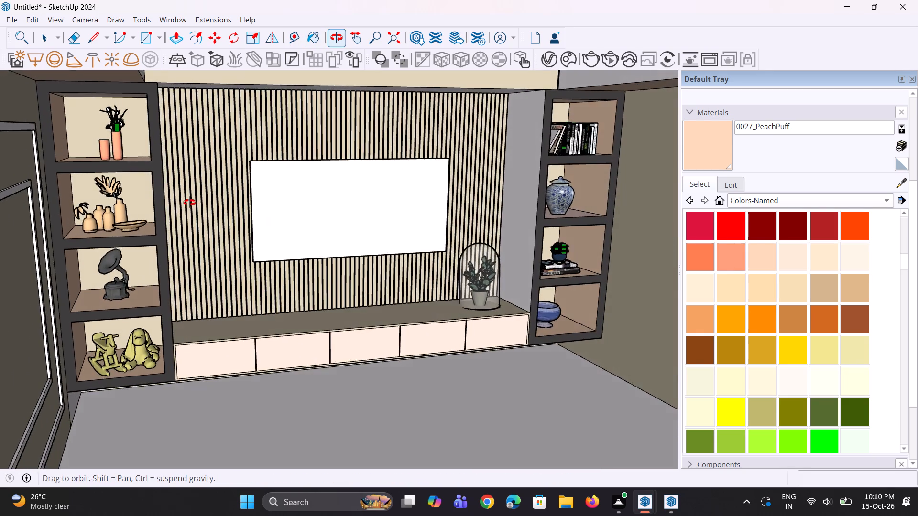
{"action": "middle_click_drag", "start_coordinate": [189, 203], "coordinate": [203, 183]}
{"action": "scroll", "coordinate": [134, 122], "scroll_direction": "up", "scroll_amount": 3}
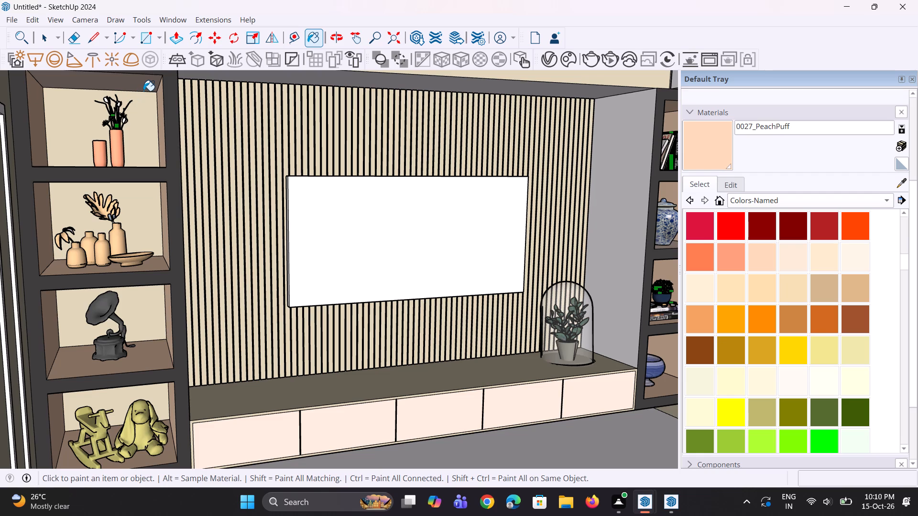
{"action": "left_click", "coordinate": [147, 90]}
{"action": "middle_click_drag", "start_coordinate": [128, 308], "coordinate": [132, 257]}
{"action": "scroll", "coordinate": [128, 308], "scroll_direction": "up", "scroll_amount": 1}
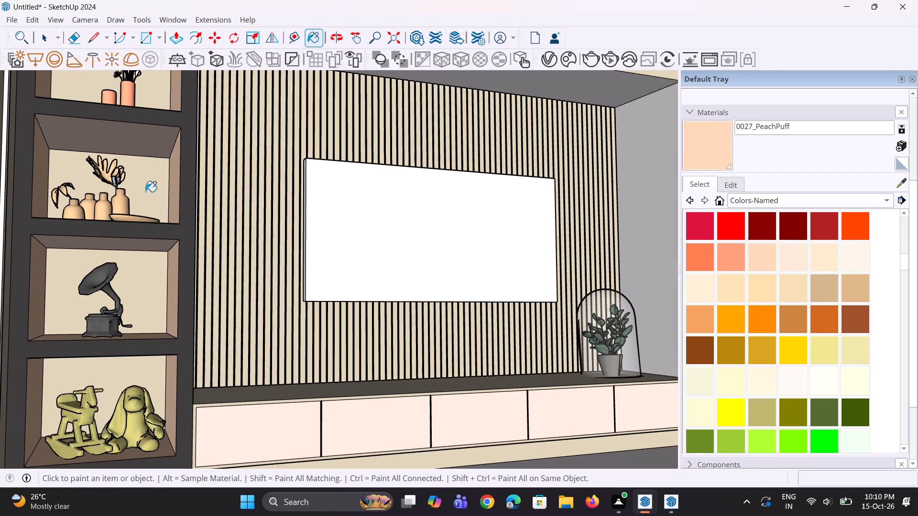
{"action": "left_click", "coordinate": [154, 141]}
{"action": "left_click", "coordinate": [158, 247]}
Paint the top inner face of the toy niche with 0027_PeachPuff.
{"action": "middle_click_drag", "start_coordinate": [164, 303], "coordinate": [166, 278]}
{"action": "scroll", "coordinate": [116, 317], "scroll_direction": "up", "scroll_amount": 2}
{"action": "left_click", "coordinate": [125, 338]}
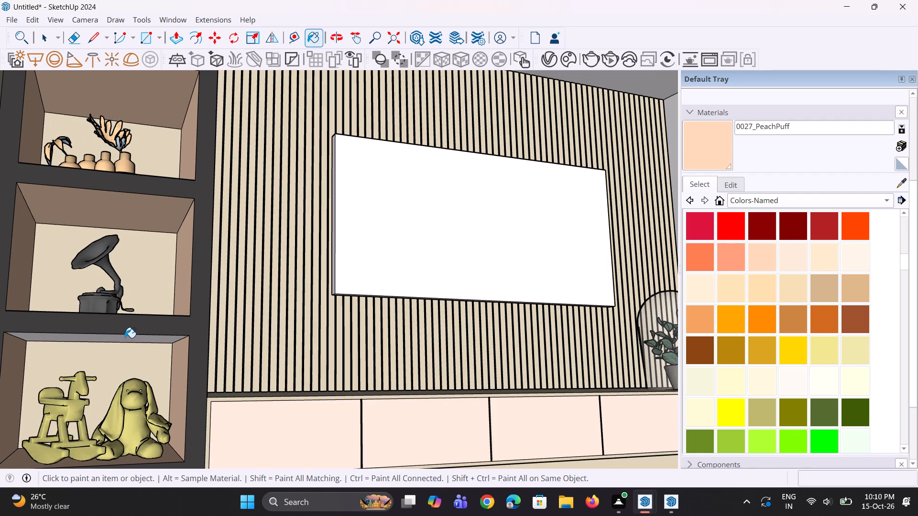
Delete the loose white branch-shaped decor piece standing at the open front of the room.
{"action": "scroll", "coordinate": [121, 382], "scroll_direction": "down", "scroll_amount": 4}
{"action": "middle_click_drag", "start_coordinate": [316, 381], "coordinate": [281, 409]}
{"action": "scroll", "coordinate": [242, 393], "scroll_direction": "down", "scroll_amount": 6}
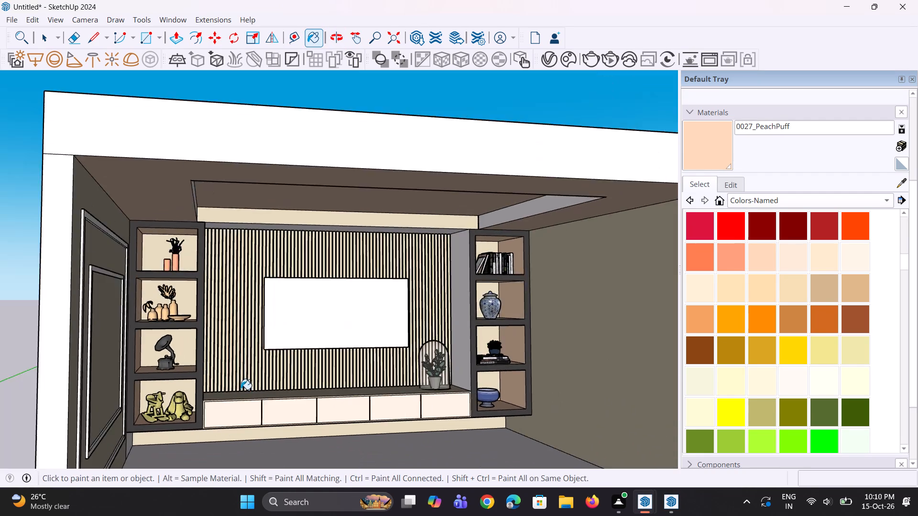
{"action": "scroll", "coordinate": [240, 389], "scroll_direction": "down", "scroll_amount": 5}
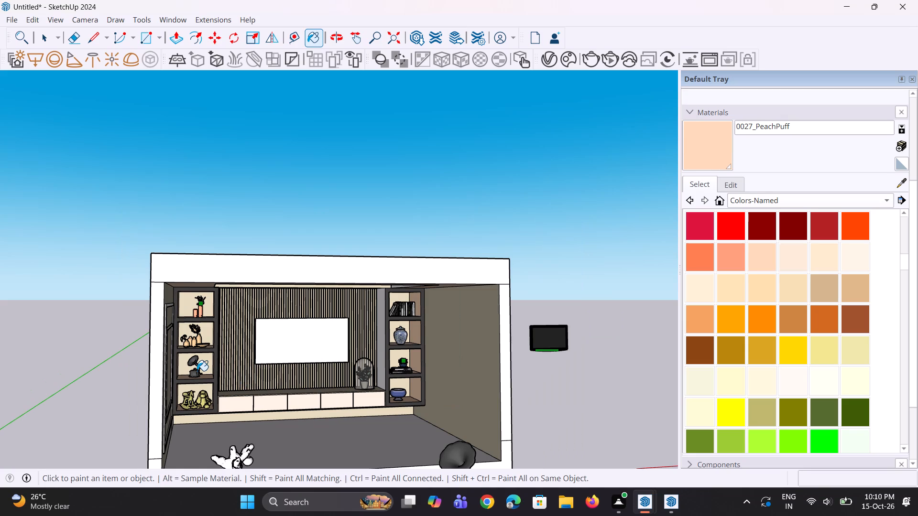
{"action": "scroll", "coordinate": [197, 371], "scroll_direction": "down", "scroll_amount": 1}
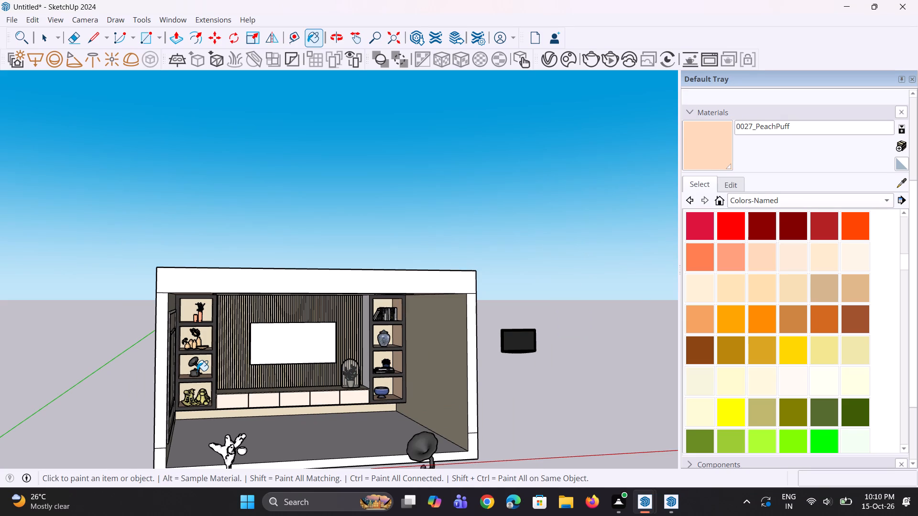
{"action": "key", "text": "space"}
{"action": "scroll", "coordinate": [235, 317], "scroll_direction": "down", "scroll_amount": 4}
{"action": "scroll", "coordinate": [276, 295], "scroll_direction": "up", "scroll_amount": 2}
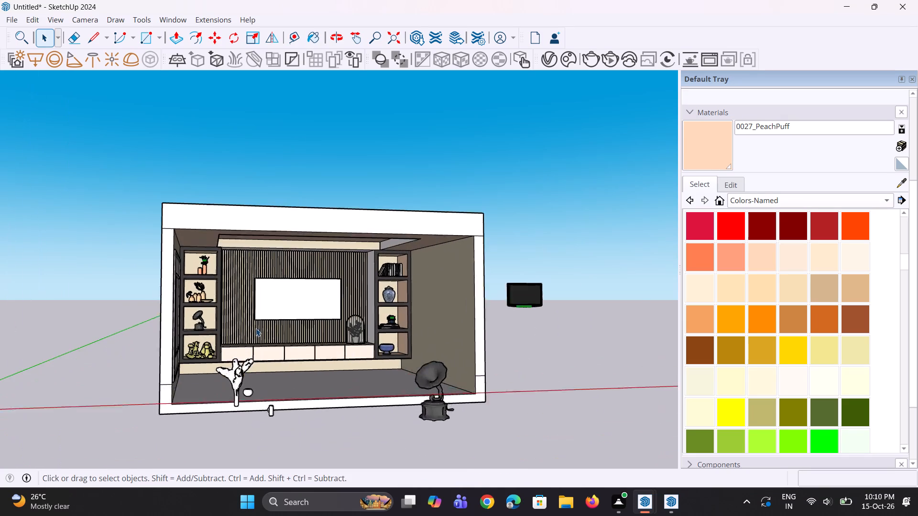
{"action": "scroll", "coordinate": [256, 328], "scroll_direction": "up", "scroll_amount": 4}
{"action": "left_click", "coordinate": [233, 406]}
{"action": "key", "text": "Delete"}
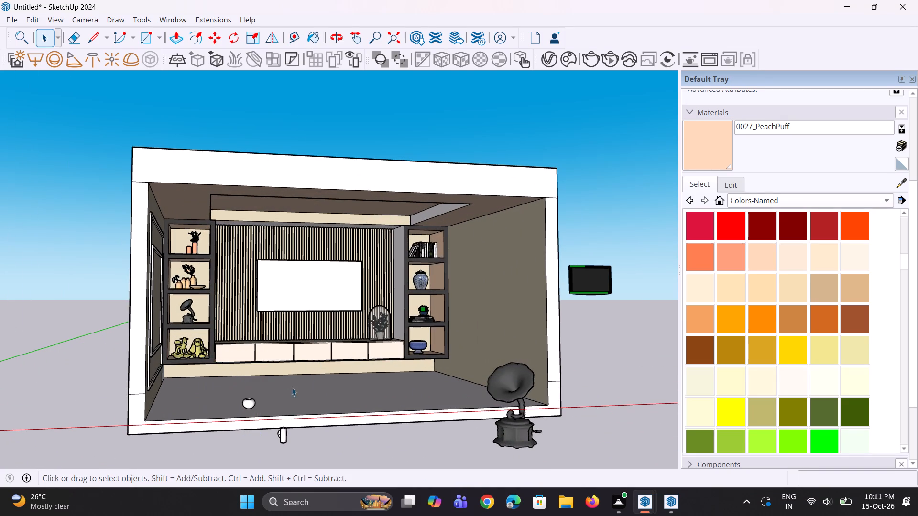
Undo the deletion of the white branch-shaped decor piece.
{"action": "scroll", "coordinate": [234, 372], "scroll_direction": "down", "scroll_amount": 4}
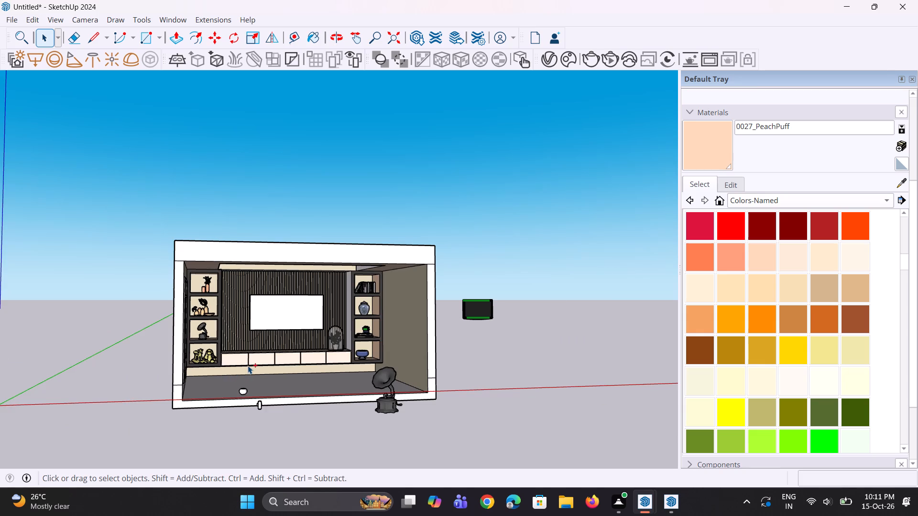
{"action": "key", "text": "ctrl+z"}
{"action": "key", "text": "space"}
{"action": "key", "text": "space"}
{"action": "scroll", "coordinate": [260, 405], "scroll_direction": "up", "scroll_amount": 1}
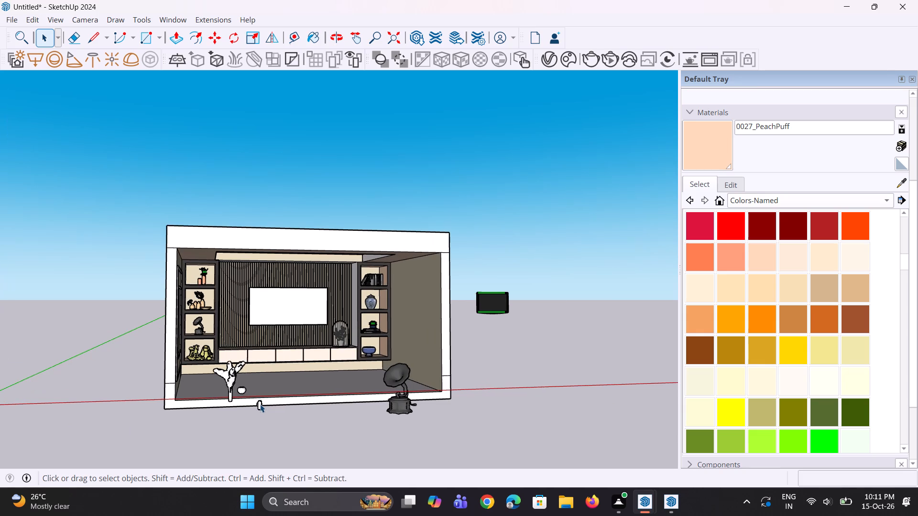
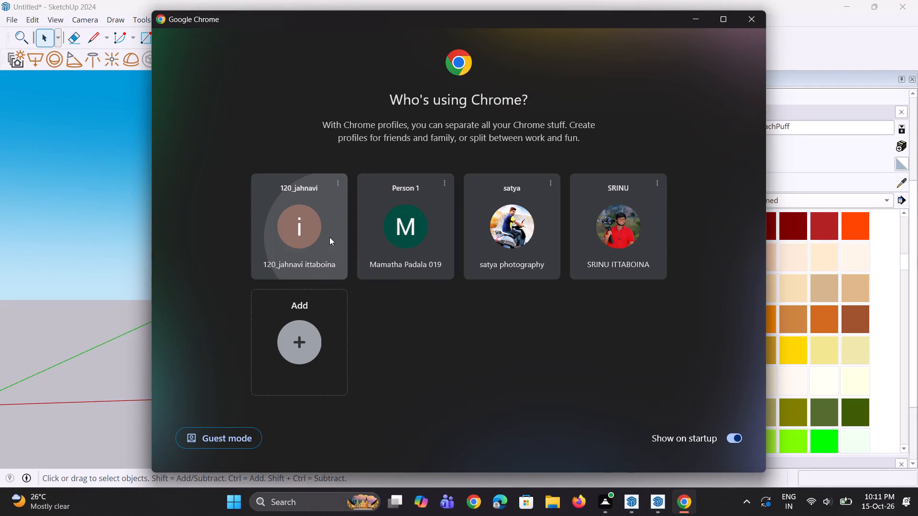
Switch to Chrome with the first profile and open the 3D Warehouse website.
{"action": "left_click", "coordinate": [247, 230]}
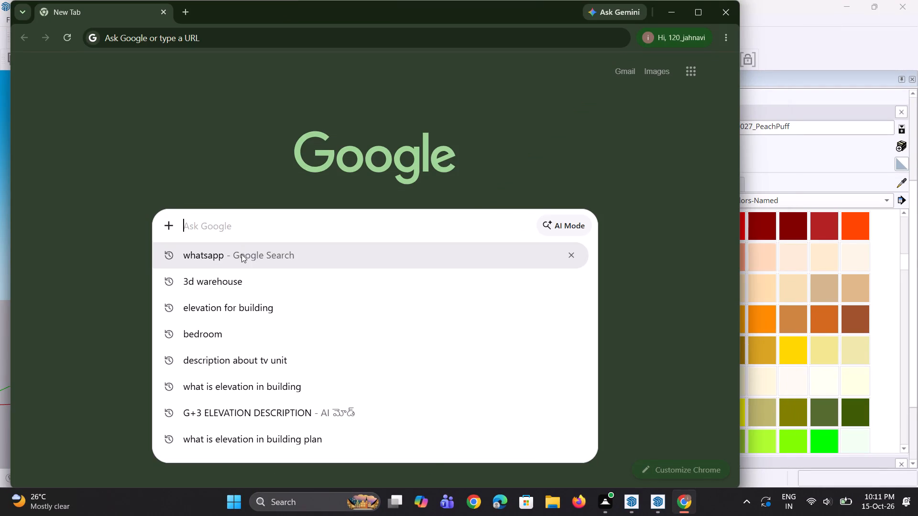
{"action": "left_click", "coordinate": [236, 277]}
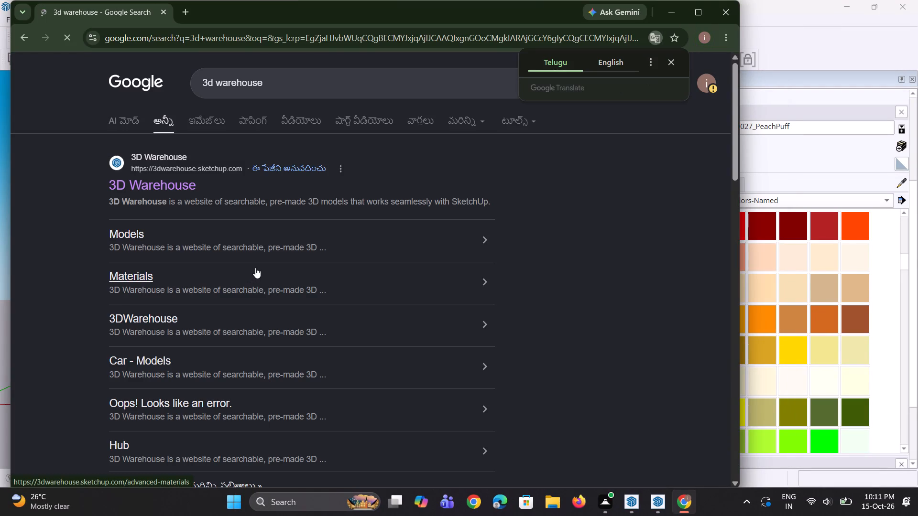
{"action": "left_click", "coordinate": [186, 188]}
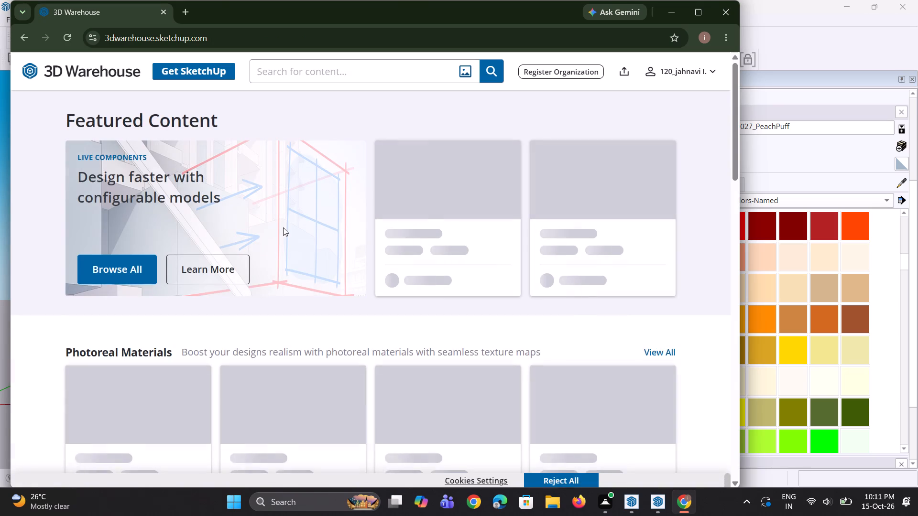
Search 3D Warehouse for "elevation lights".
{"action": "left_click", "coordinate": [343, 70]}
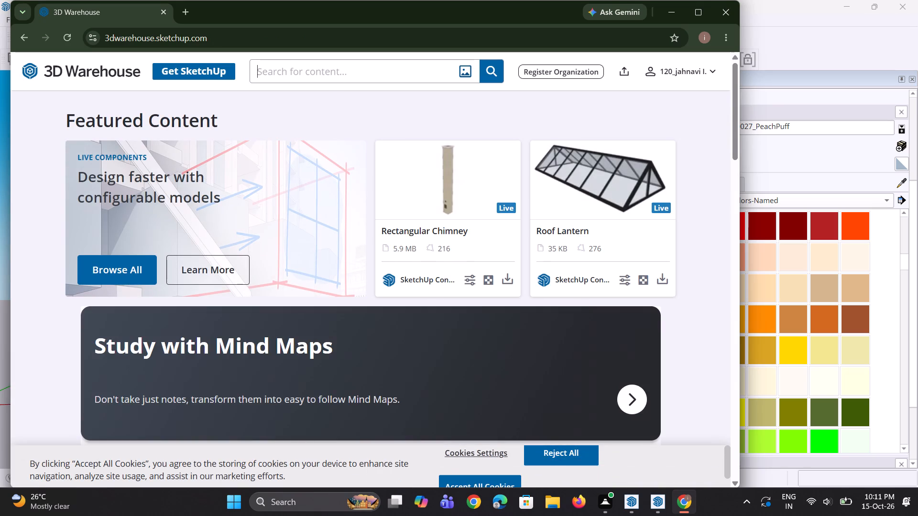
{"action": "type", "text": "elevation ;"}
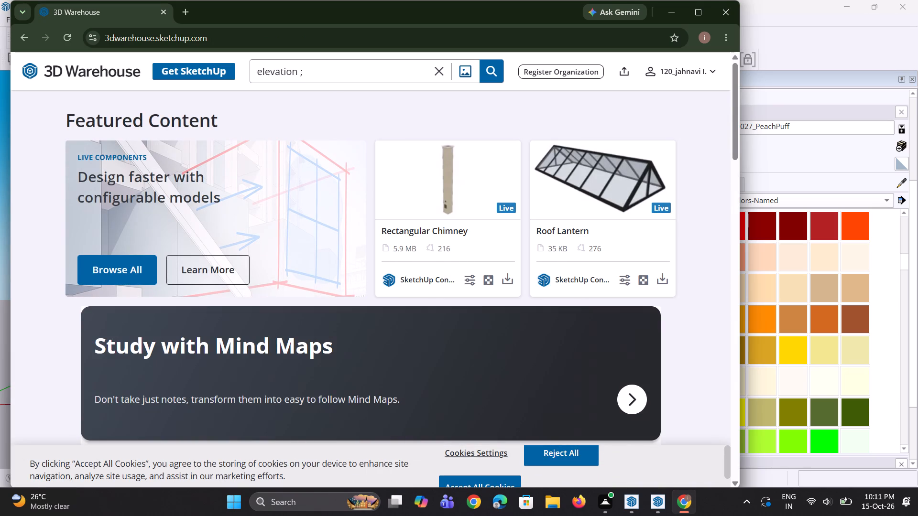
{"action": "key", "text": "BackSpace"}
{"action": "type", "text": "lights"}
{"action": "key", "text": "Return"}
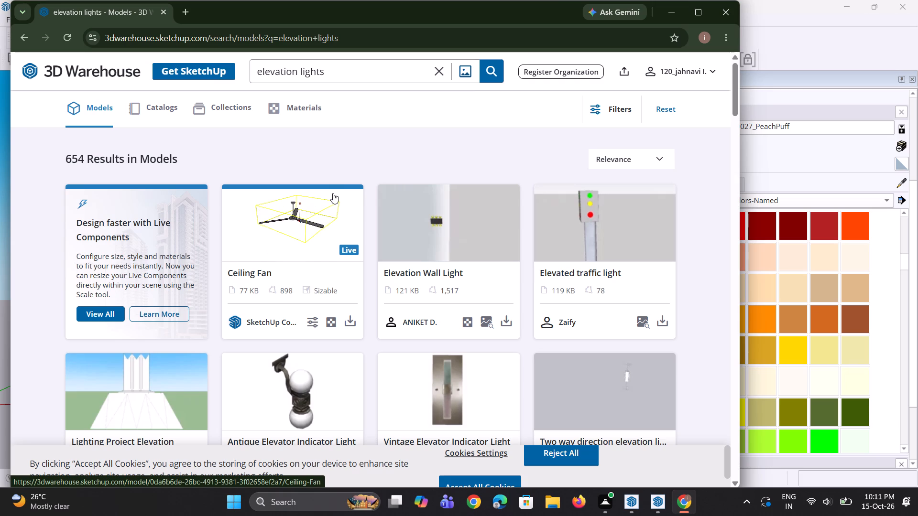
Look through the elevation lights model results for a light fixture suited to the TV wall unit.
{"action": "scroll", "coordinate": [333, 193], "scroll_direction": "down", "scroll_amount": 1}
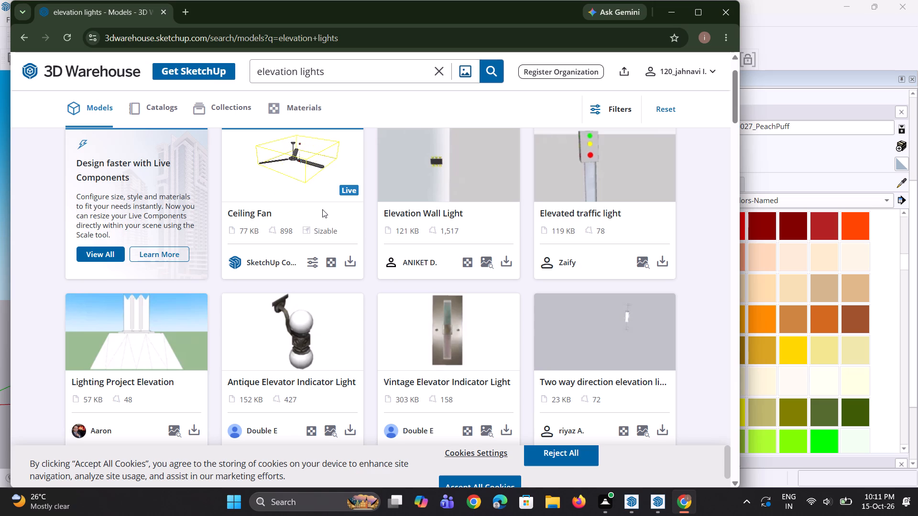
{"action": "scroll", "coordinate": [302, 233], "scroll_direction": "down", "scroll_amount": 3}
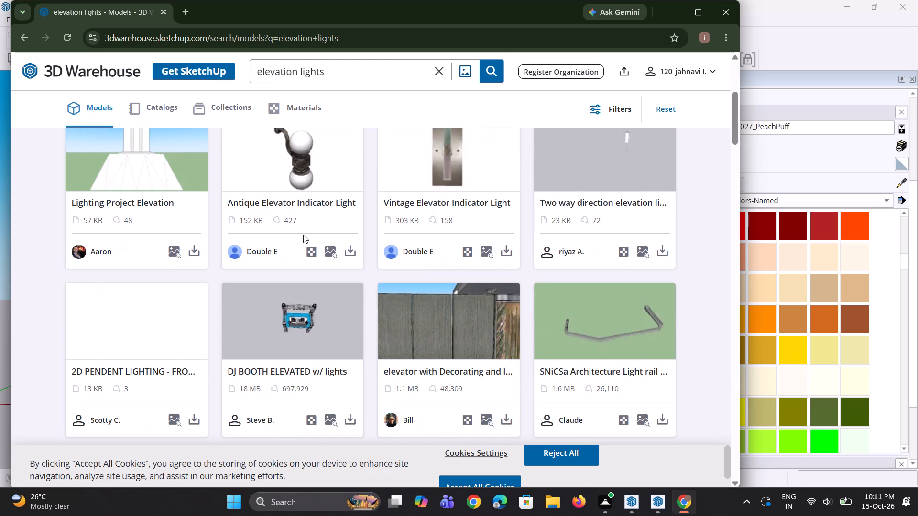
{"action": "scroll", "coordinate": [303, 235], "scroll_direction": "down", "scroll_amount": 6}
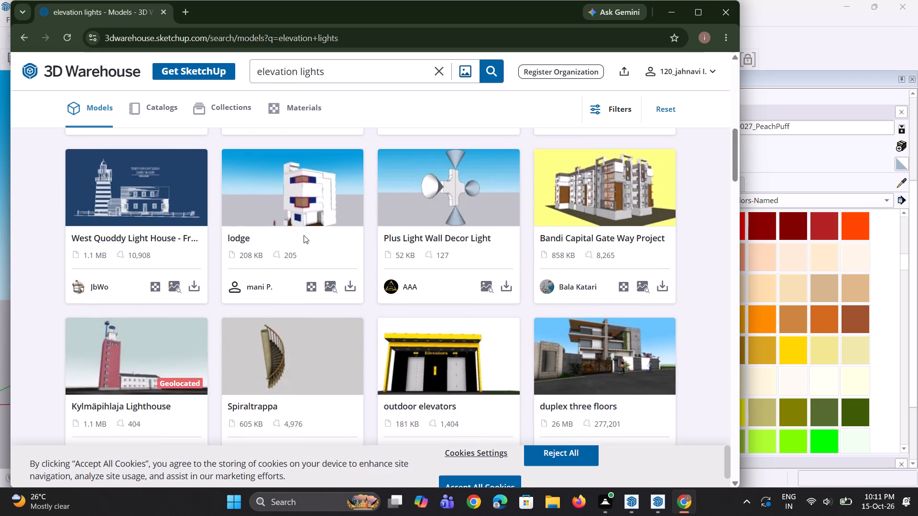
{"action": "scroll", "coordinate": [304, 235], "scroll_direction": "down", "scroll_amount": 3}
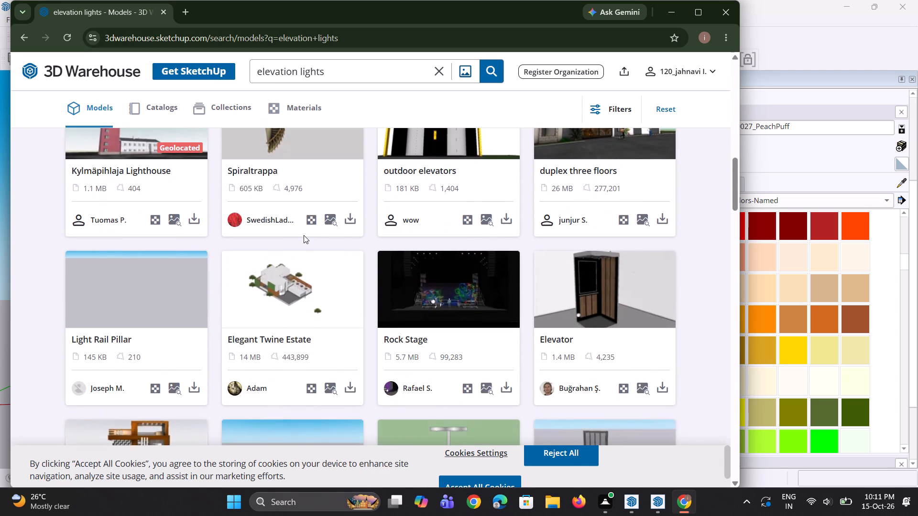
{"action": "scroll", "coordinate": [304, 235], "scroll_direction": "down", "scroll_amount": 7}
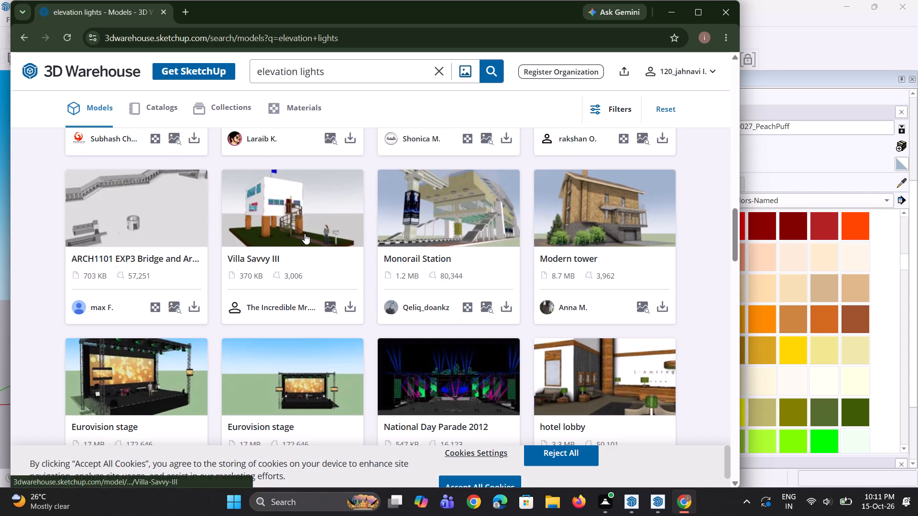
{"action": "scroll", "coordinate": [305, 234], "scroll_direction": "down", "scroll_amount": 8}
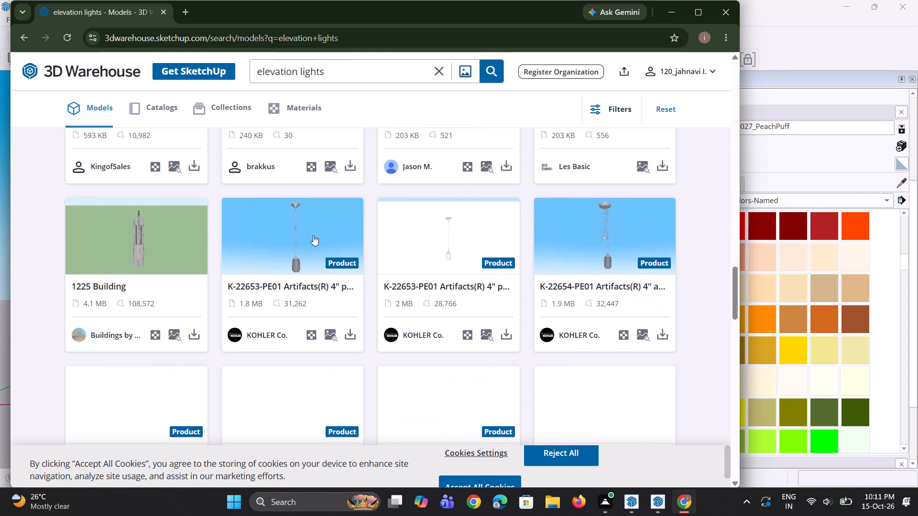
{"action": "scroll", "coordinate": [313, 235], "scroll_direction": "up", "scroll_amount": 3}
{"action": "scroll", "coordinate": [313, 235], "scroll_direction": "down", "scroll_amount": 2}
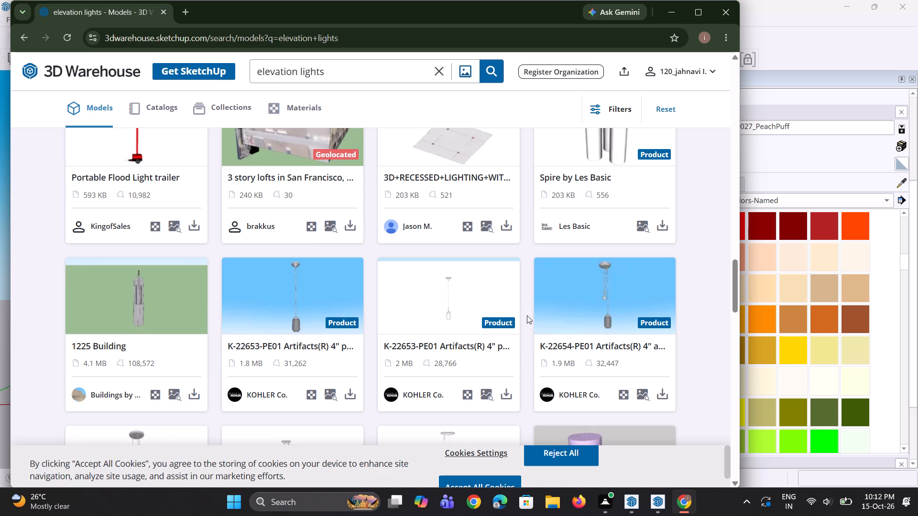
{"action": "scroll", "coordinate": [527, 315], "scroll_direction": "down", "scroll_amount": 6}
{"action": "scroll", "coordinate": [340, 294], "scroll_direction": "down", "scroll_amount": 3}
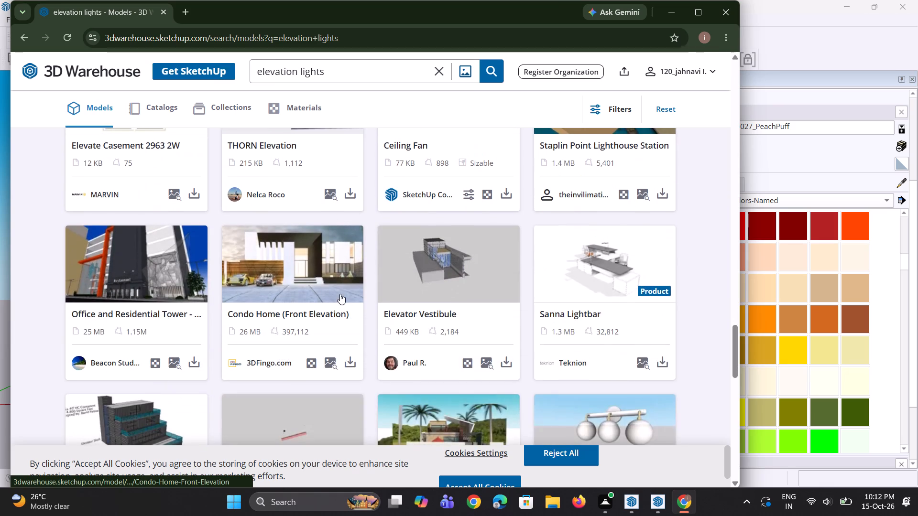
{"action": "scroll", "coordinate": [340, 294], "scroll_direction": "up", "scroll_amount": 4}
{"action": "scroll", "coordinate": [341, 290], "scroll_direction": "down", "scroll_amount": 11}
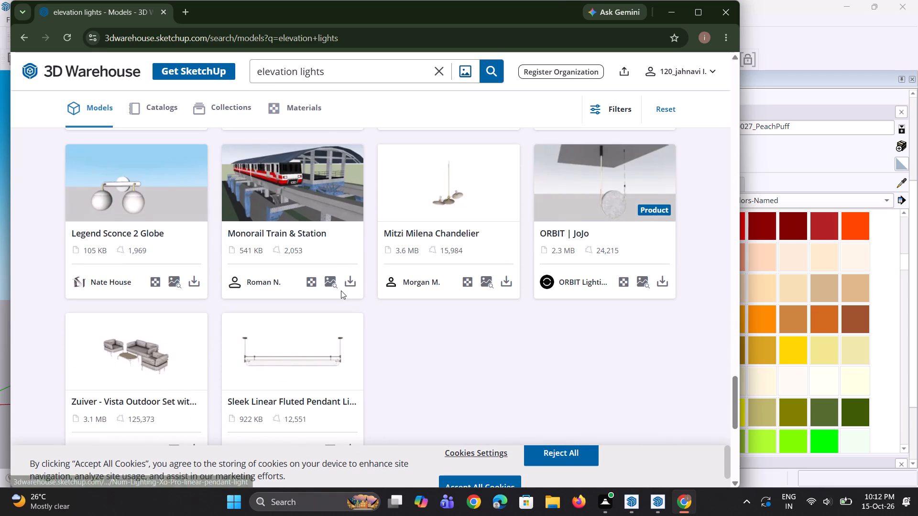
Replace the 3D Warehouse search with "wall lights".
{"action": "left_click", "coordinate": [442, 68]}
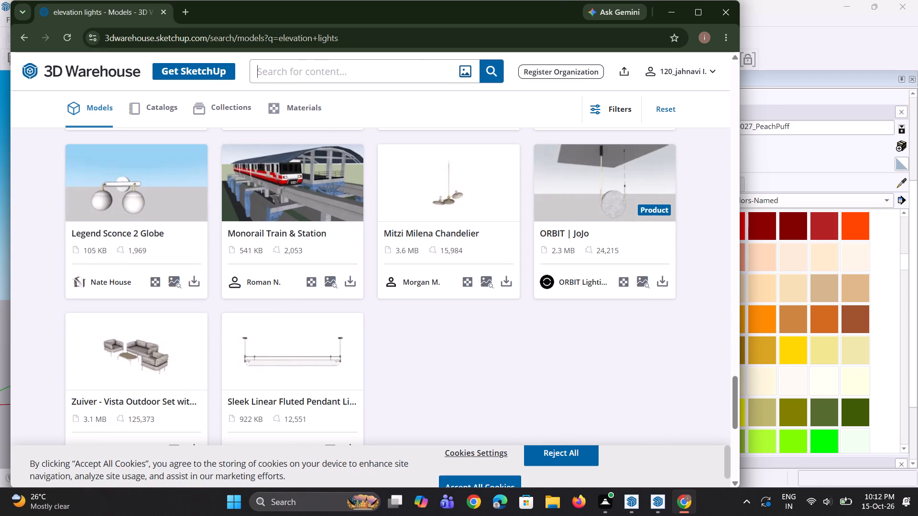
{"action": "type", "text": "wall"}
{"action": "key", "text": "space"}
{"action": "type", "text": "lights"}
{"action": "key", "text": "Return"}
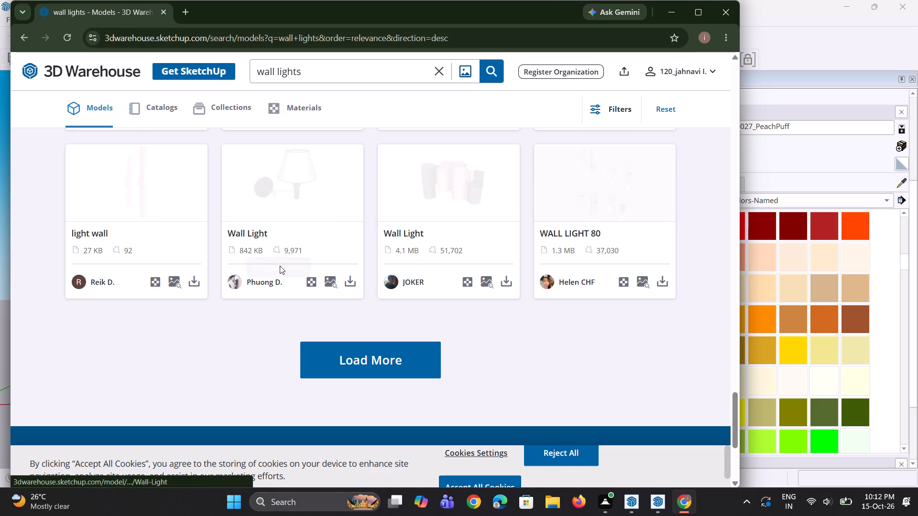
Find the WALL LIGHT 50 model among the wall lights results and download it as a SketchUp file.
{"action": "scroll", "coordinate": [285, 272], "scroll_direction": "up", "scroll_amount": 4}
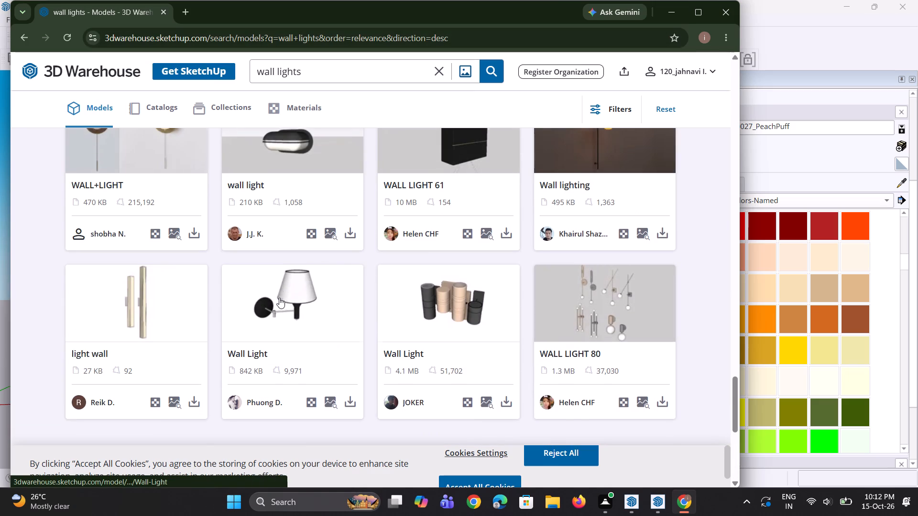
{"action": "scroll", "coordinate": [279, 298], "scroll_direction": "up", "scroll_amount": 8}
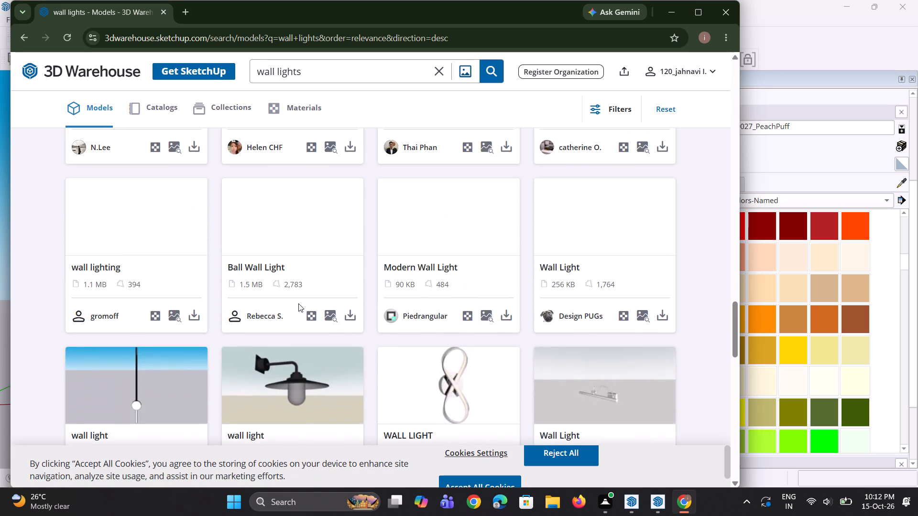
{"action": "scroll", "coordinate": [298, 303], "scroll_direction": "up", "scroll_amount": 4}
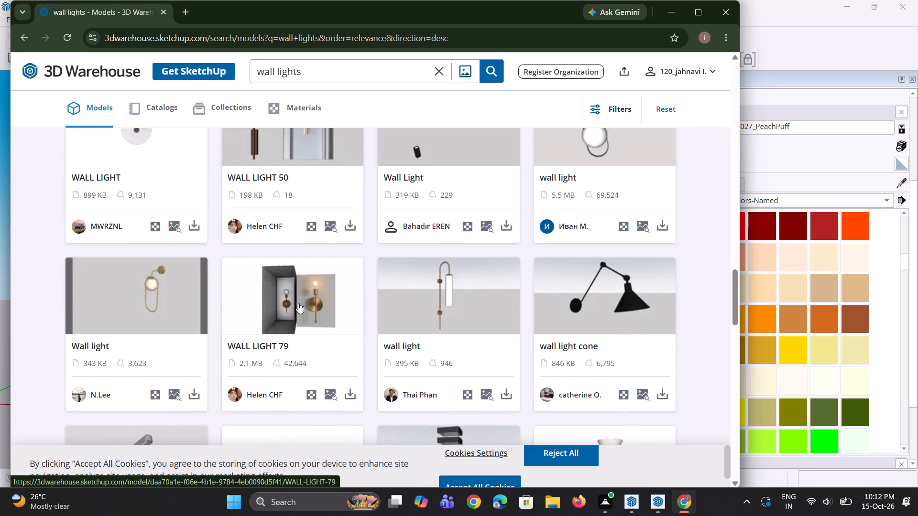
{"action": "scroll", "coordinate": [307, 296], "scroll_direction": "up", "scroll_amount": 1}
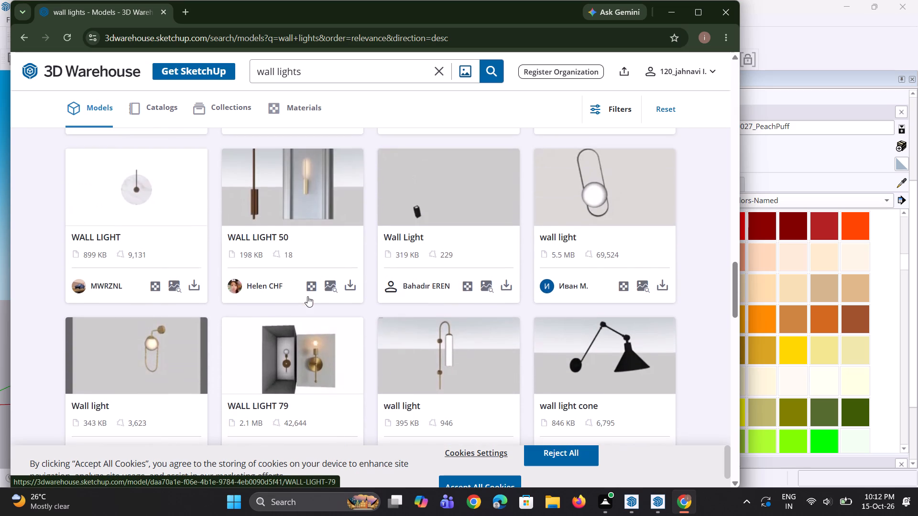
{"action": "scroll", "coordinate": [307, 296], "scroll_direction": "up", "scroll_amount": 2}
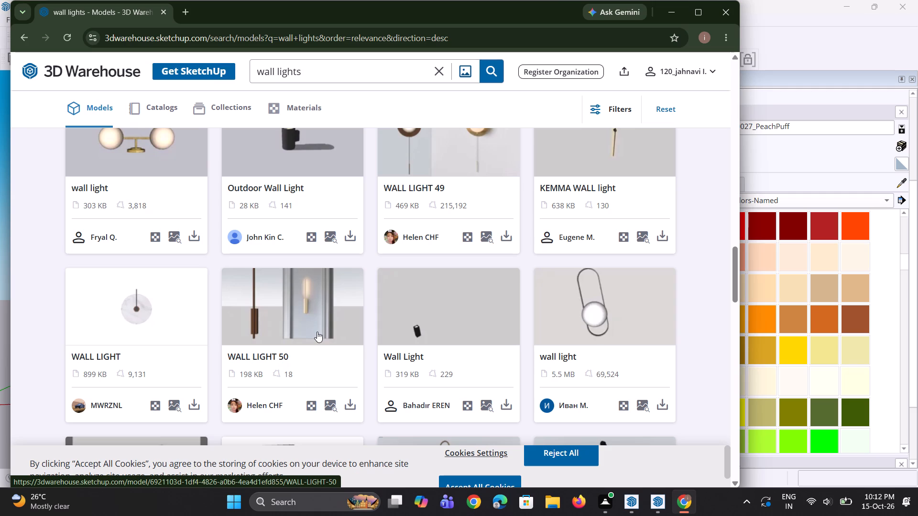
{"action": "left_click", "coordinate": [355, 401]}
{"action": "left_click", "coordinate": [376, 332]}
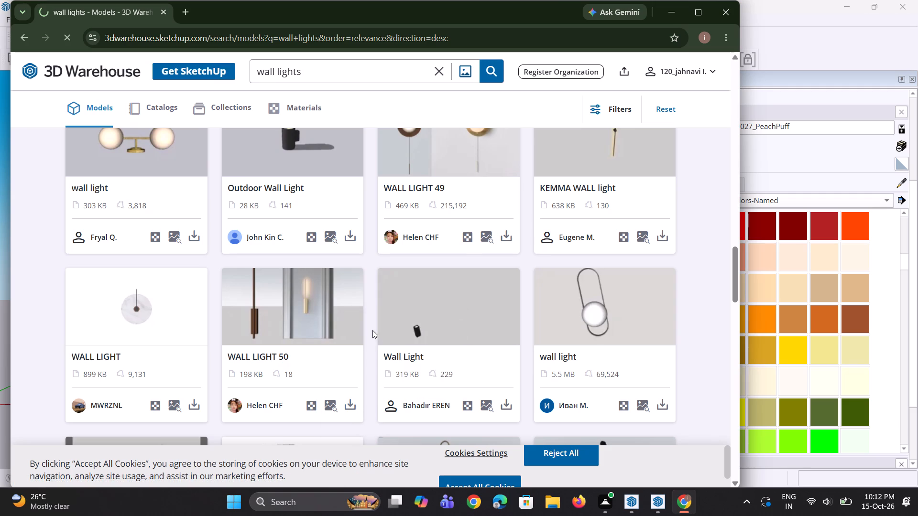
Download the 167 KB wall light model with the glowing vertical bar as a SketchUp file.
{"action": "scroll", "coordinate": [372, 329], "scroll_direction": "up", "scroll_amount": 3}
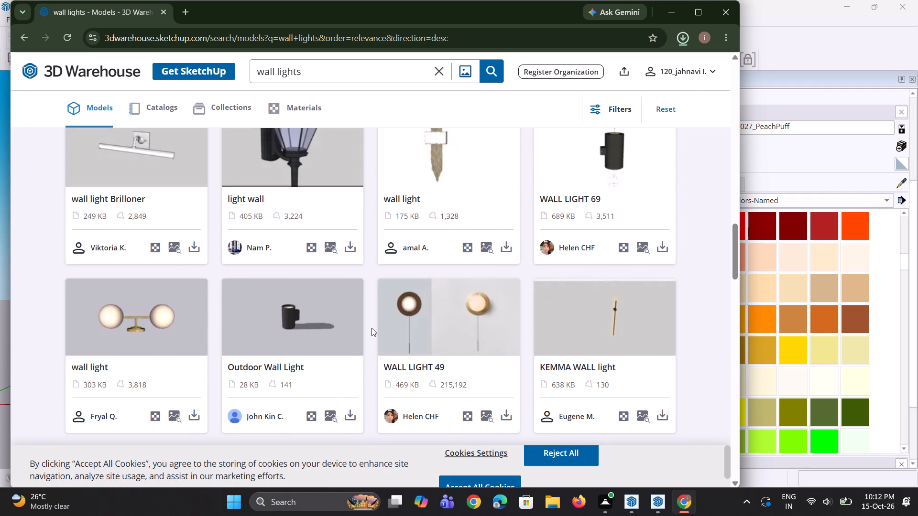
{"action": "scroll", "coordinate": [383, 349], "scroll_direction": "up", "scroll_amount": 2}
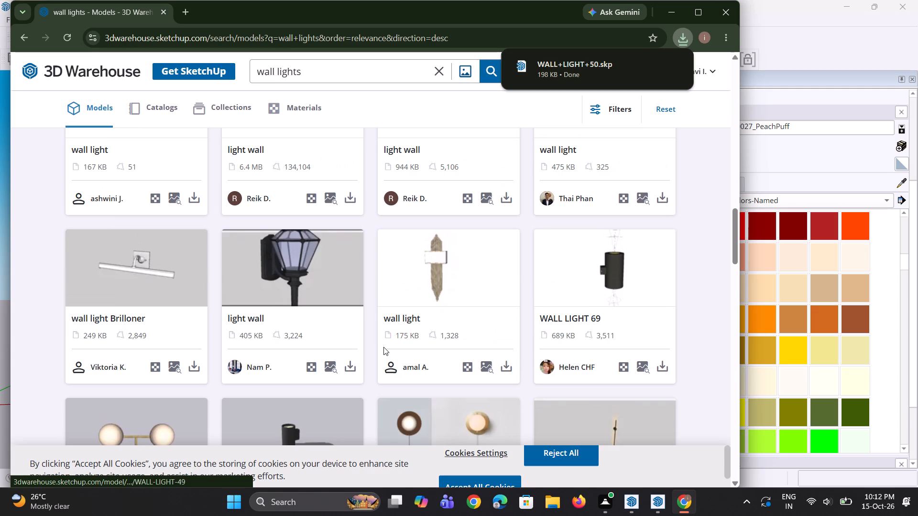
{"action": "scroll", "coordinate": [384, 345], "scroll_direction": "up", "scroll_amount": 4}
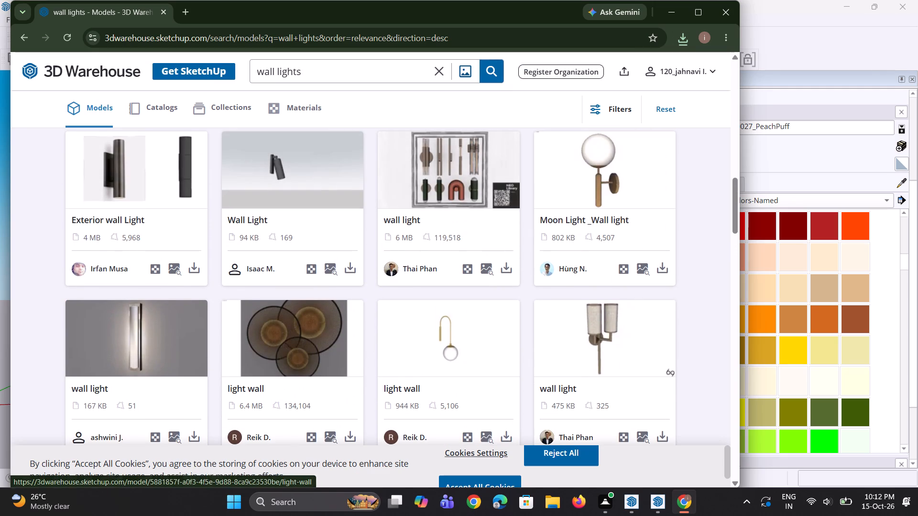
{"action": "left_click", "coordinate": [194, 426]}
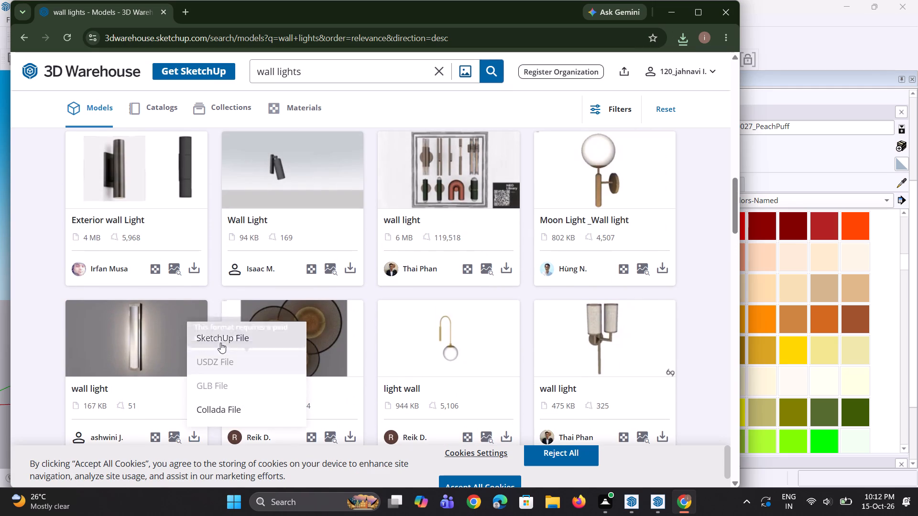
{"action": "left_click", "coordinate": [228, 328]}
Look through the remaining wall light models up to the first results for other suitable fixtures.
{"action": "scroll", "coordinate": [290, 326], "scroll_direction": "up", "scroll_amount": 2}
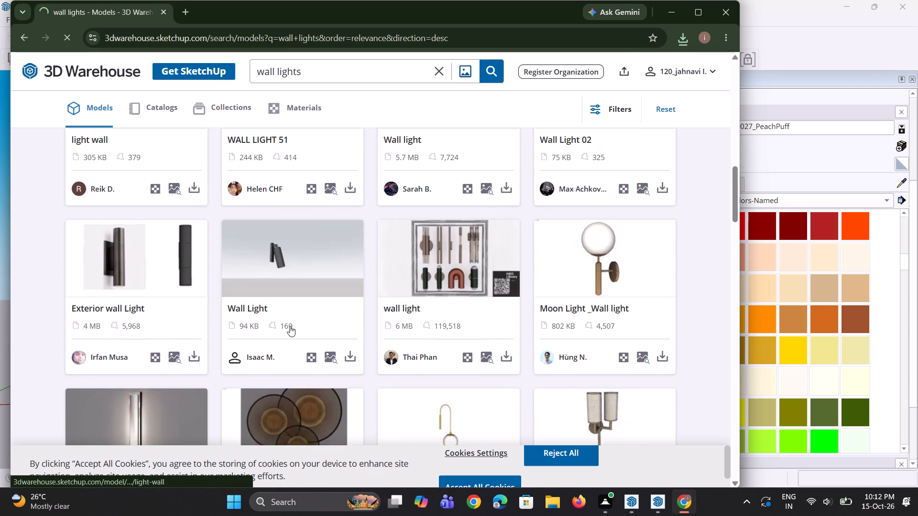
{"action": "scroll", "coordinate": [296, 324], "scroll_direction": "up", "scroll_amount": 2}
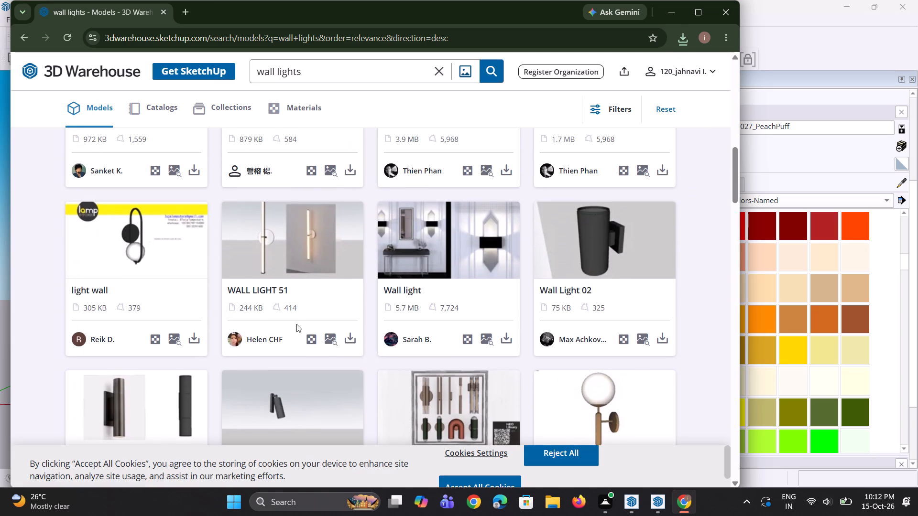
{"action": "scroll", "coordinate": [339, 324], "scroll_direction": "up", "scroll_amount": 6}
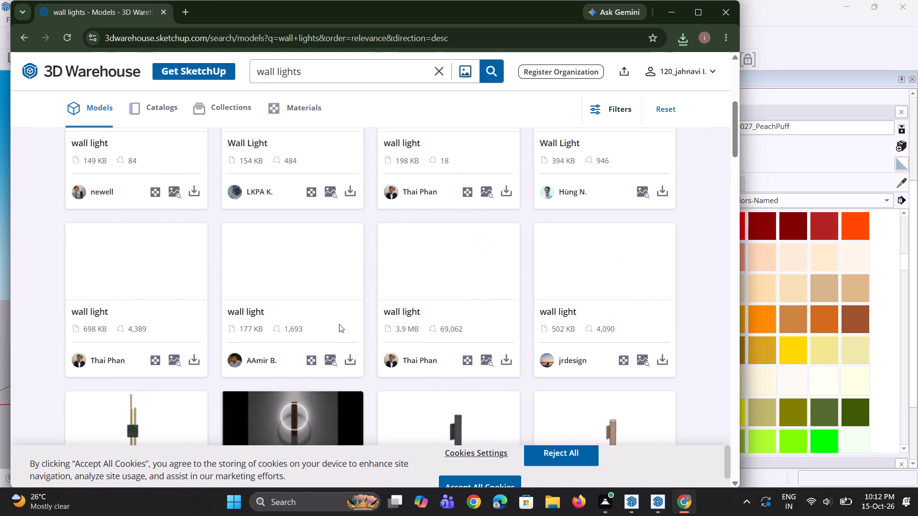
{"action": "scroll", "coordinate": [339, 324], "scroll_direction": "up", "scroll_amount": 6}
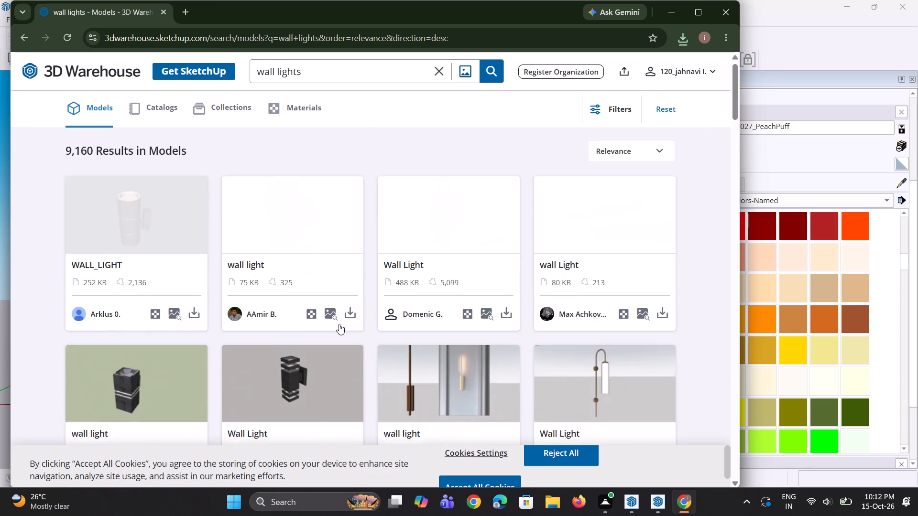
{"action": "scroll", "coordinate": [339, 324], "scroll_direction": "up", "scroll_amount": 4}
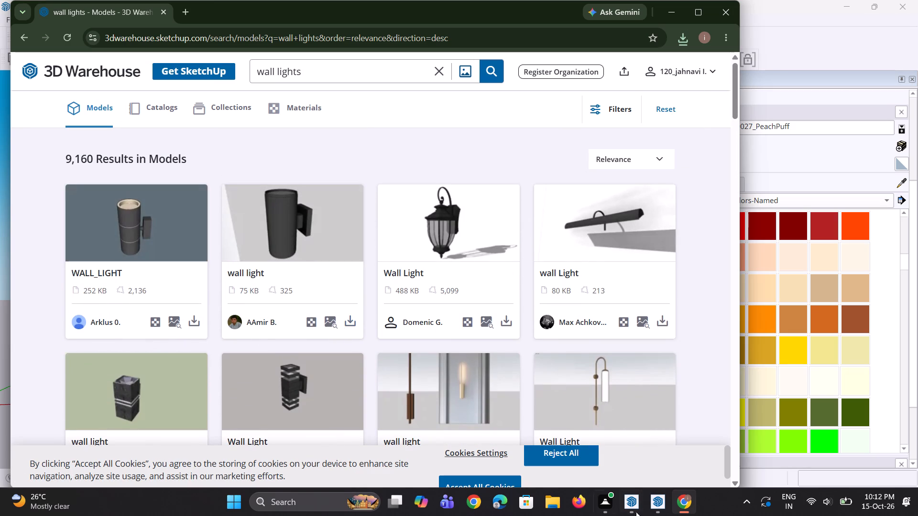
Switch back to the untitled SketchUp model of the TV wall unit.
{"action": "left_click", "coordinate": [642, 503]}
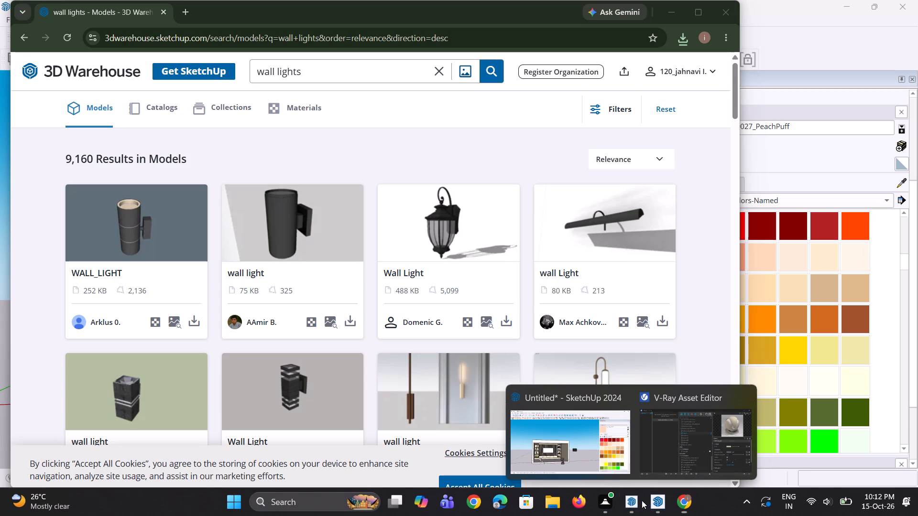
{"action": "left_click", "coordinate": [565, 460]}
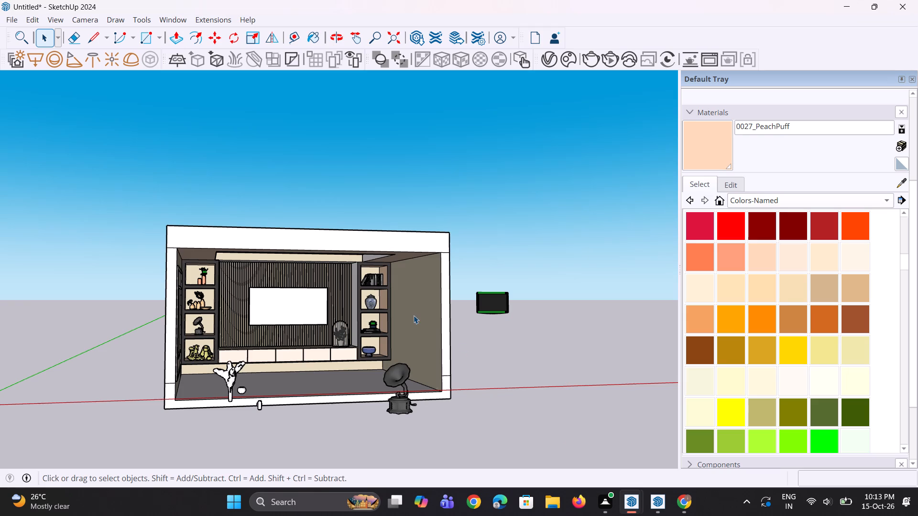
Import the downloaded светильник wall light model from Downloads and place it outside the room, beside the spare black TV.
{"action": "scroll", "coordinate": [410, 314], "scroll_direction": "down", "scroll_amount": 4}
{"action": "middle_click_drag", "start_coordinate": [409, 316], "coordinate": [383, 321]}
{"action": "scroll", "coordinate": [385, 321], "scroll_direction": "up", "scroll_amount": 1}
{"action": "scroll", "coordinate": [340, 339], "scroll_direction": "down", "scroll_amount": 1}
{"action": "scroll", "coordinate": [335, 341], "scroll_direction": "up", "scroll_amount": 12}
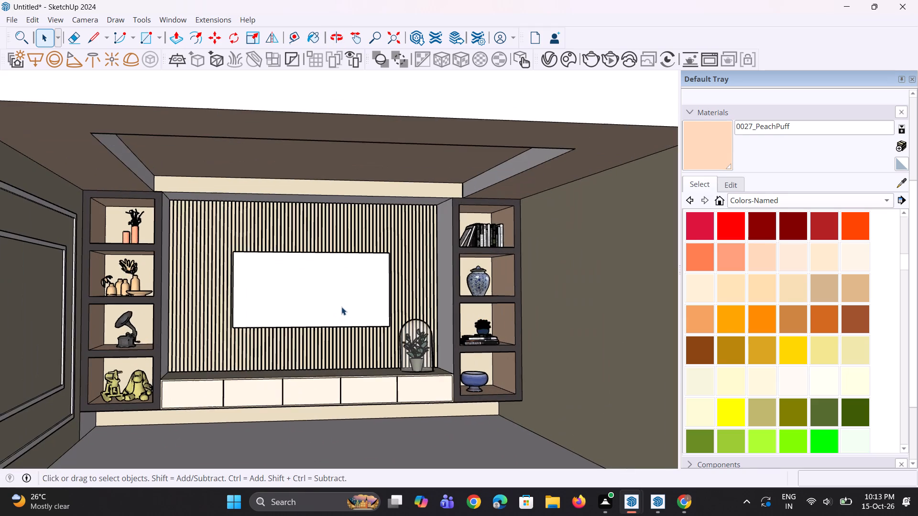
{"action": "scroll", "coordinate": [341, 306], "scroll_direction": "down", "scroll_amount": 2}
{"action": "left_click", "coordinate": [16, 21]}
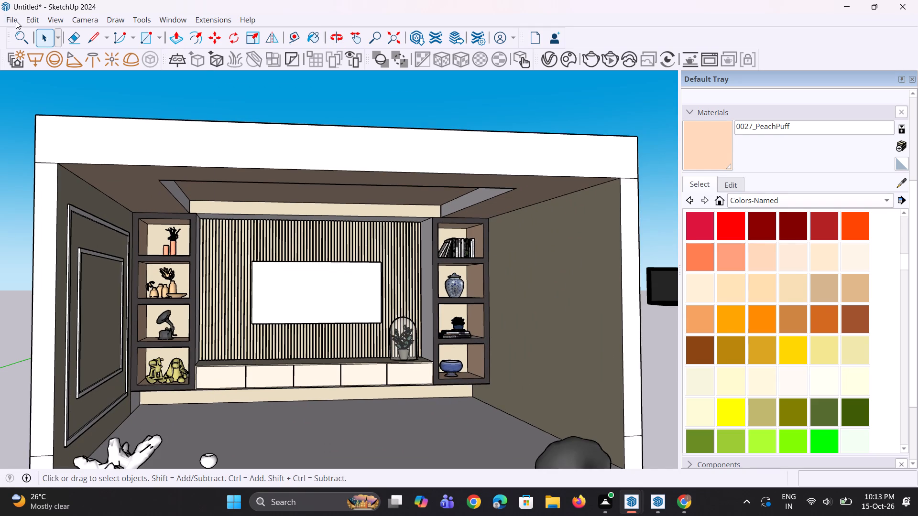
{"action": "left_click", "coordinate": [49, 188]}
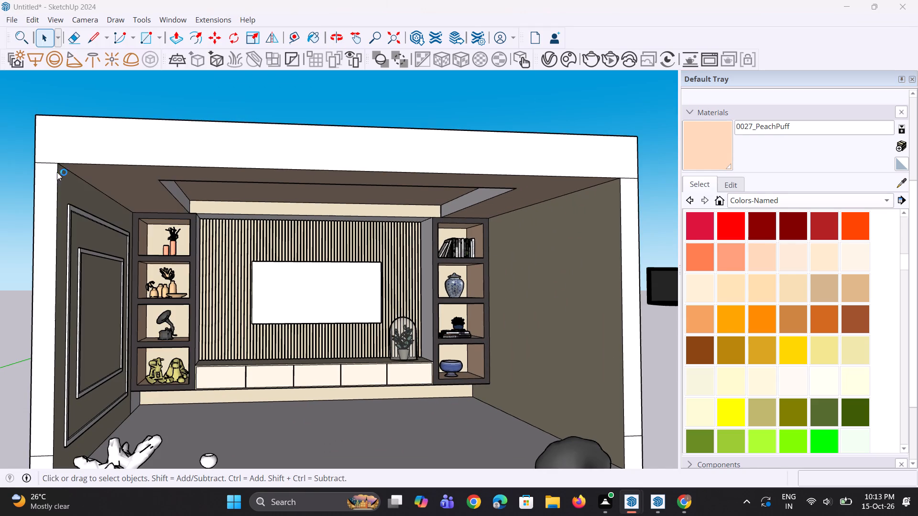
{"action": "left_click", "coordinate": [139, 152]}
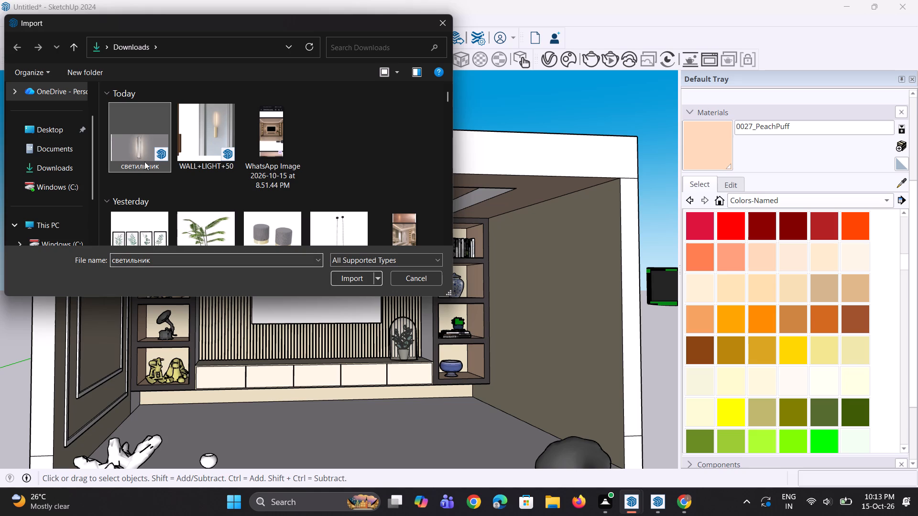
{"action": "left_click", "coordinate": [350, 279]}
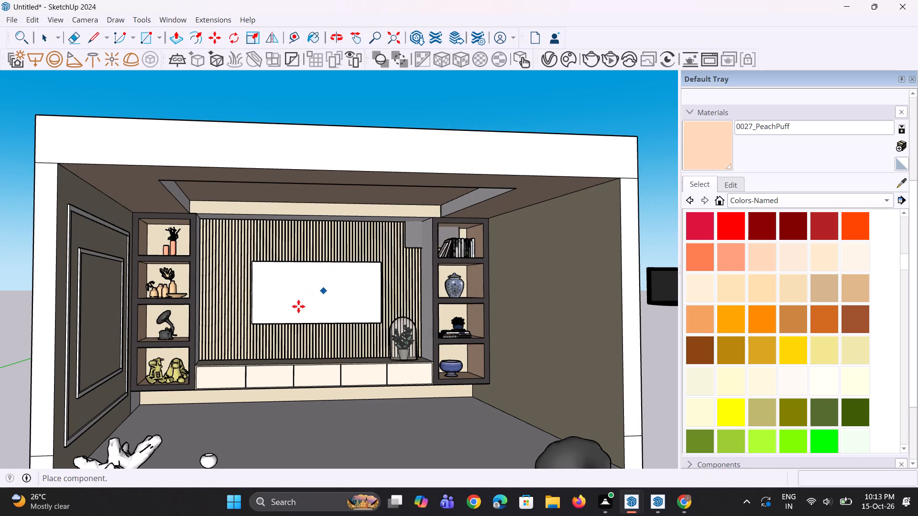
{"action": "scroll", "coordinate": [218, 359], "scroll_direction": "down", "scroll_amount": 5}
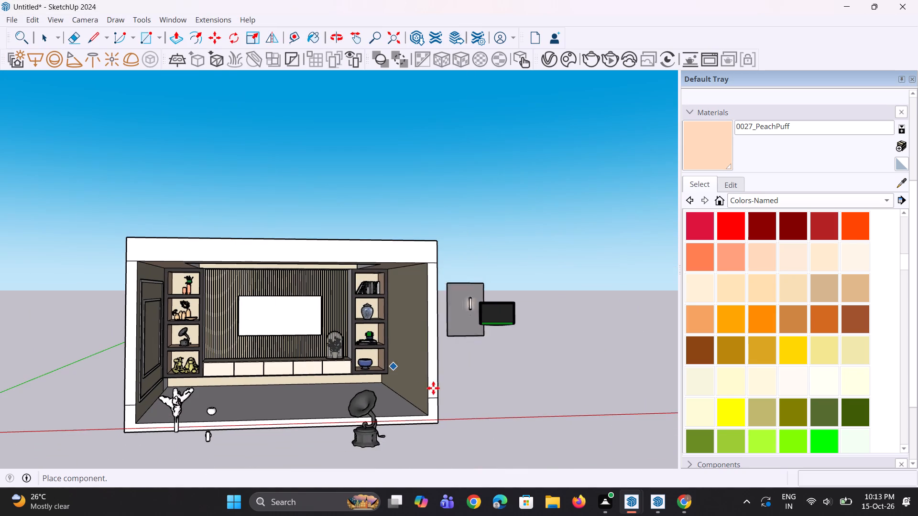
{"action": "left_click", "coordinate": [443, 403]}
Explode the imported wall light component into its separate parts and clear the selection.
{"action": "scroll", "coordinate": [593, 305], "scroll_direction": "up", "scroll_amount": 3}
{"action": "scroll", "coordinate": [518, 307], "scroll_direction": "up", "scroll_amount": 4}
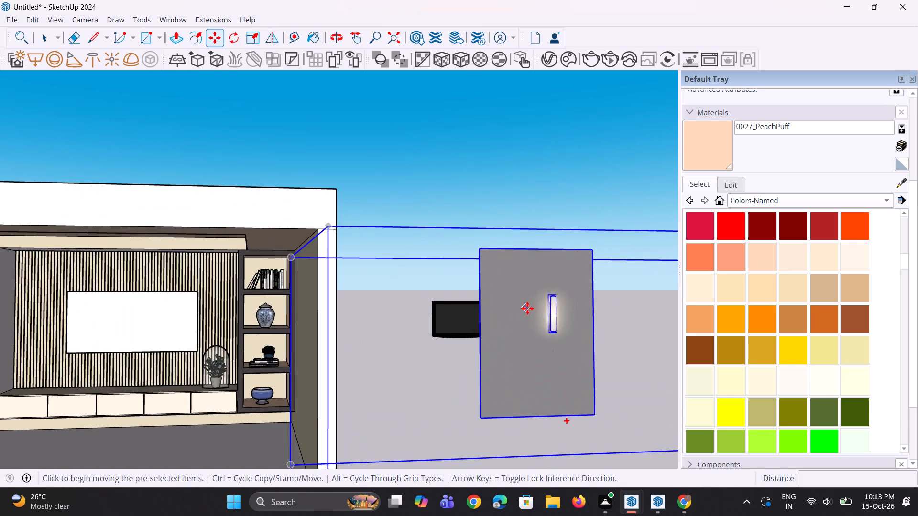
{"action": "scroll", "coordinate": [527, 308], "scroll_direction": "up", "scroll_amount": 6}
{"action": "right_click", "coordinate": [540, 305]}
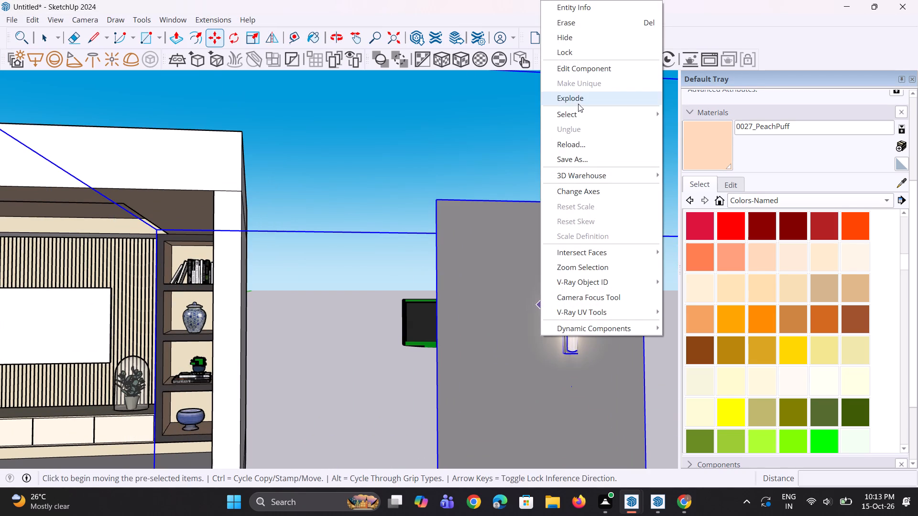
{"action": "left_click", "coordinate": [578, 104]}
{"action": "type", "text": "b"}
{"action": "key", "text": "space"}
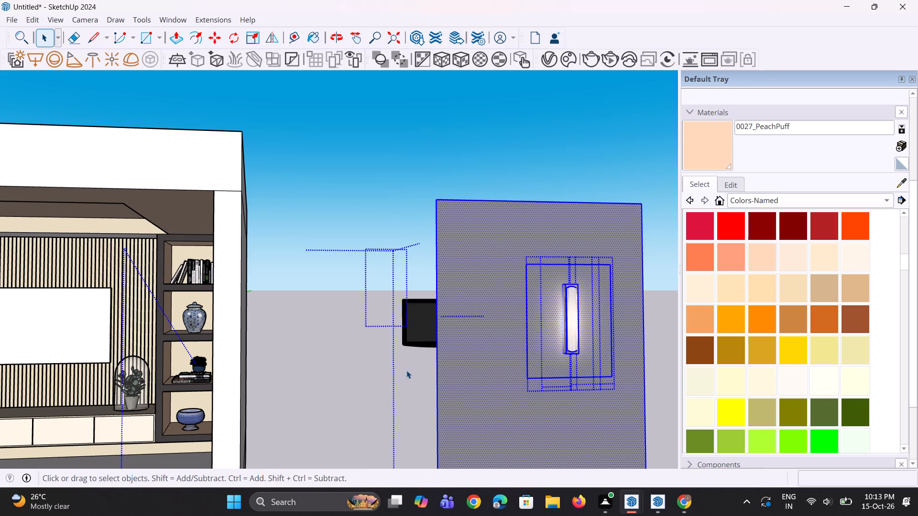
{"action": "key", "text": "space"}
{"action": "left_click", "coordinate": [407, 371]}
Delete the grey backing panel's face behind the wall light, along with its top edge and upper side edges.
{"action": "left_click", "coordinate": [470, 347]}
{"action": "key", "text": "Delete"}
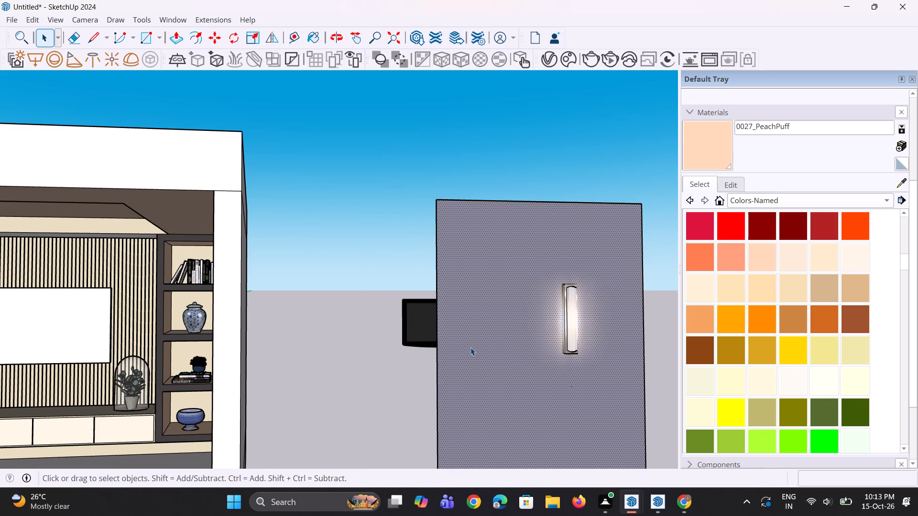
{"action": "left_click", "coordinate": [547, 199]}
{"action": "key", "text": "Delete"}
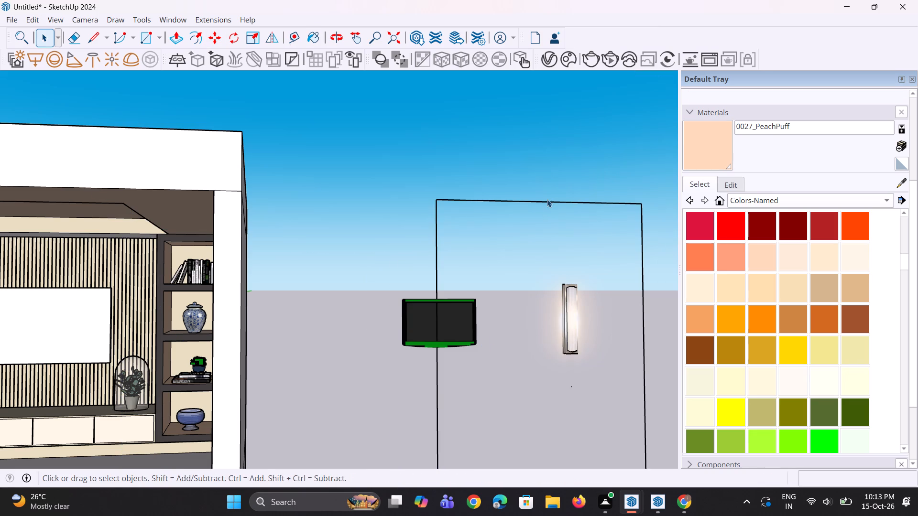
{"action": "left_click", "coordinate": [548, 202]}
{"action": "key", "text": "Delete"}
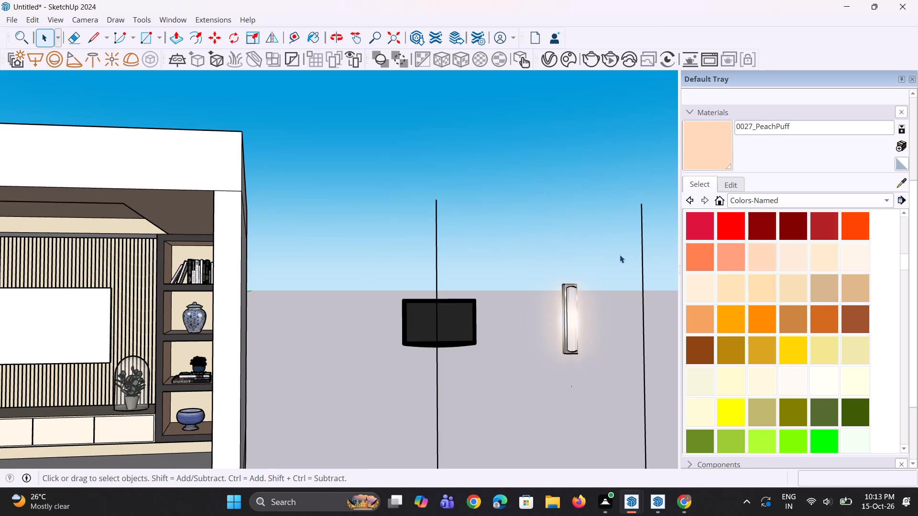
{"action": "left_click", "coordinate": [645, 284]}
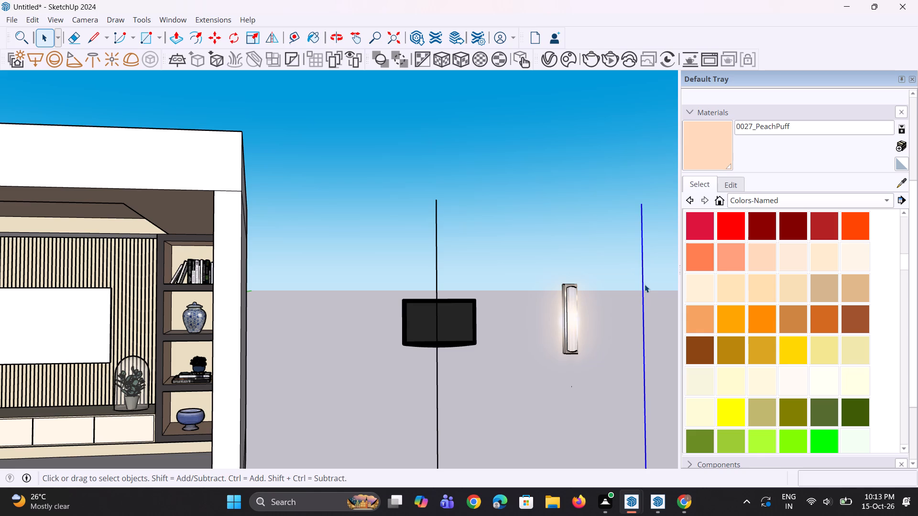
{"action": "key", "text": "Delete"}
{"action": "left_click", "coordinate": [437, 273]}
{"action": "key", "text": "Delete"}
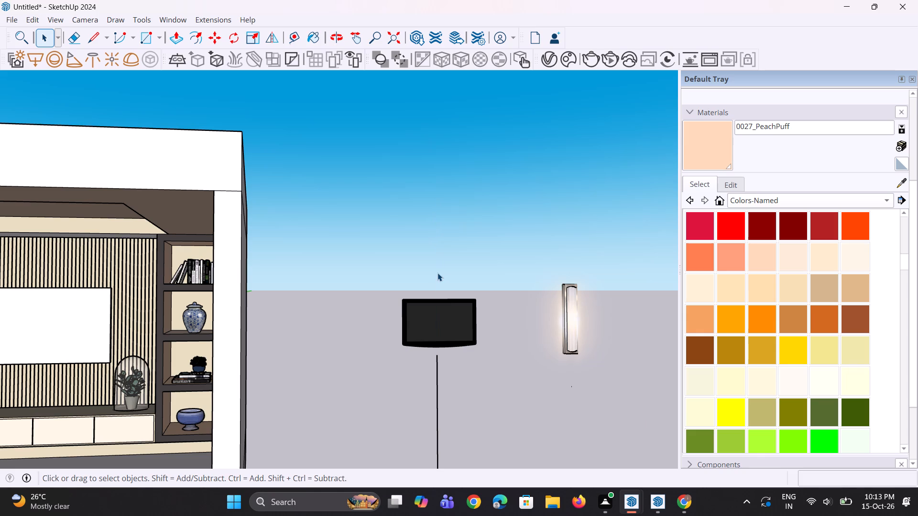
Delete the backing panel's leftover vertical edge segments and its bottom edge, keeping only the wall light and its glow.
{"action": "left_click", "coordinate": [437, 385]}
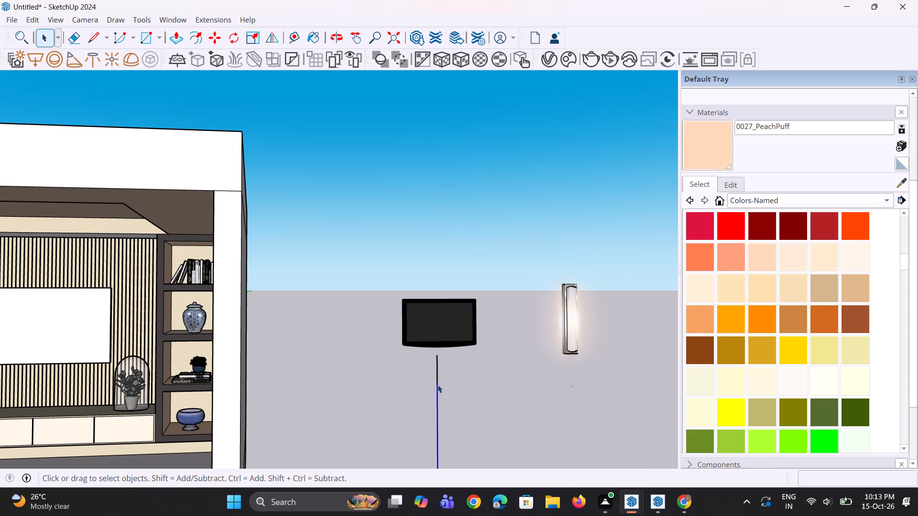
{"action": "scroll", "coordinate": [422, 300], "scroll_direction": "down", "scroll_amount": 5}
{"action": "key", "text": "Delete"}
{"action": "scroll", "coordinate": [422, 326], "scroll_direction": "up", "scroll_amount": 3}
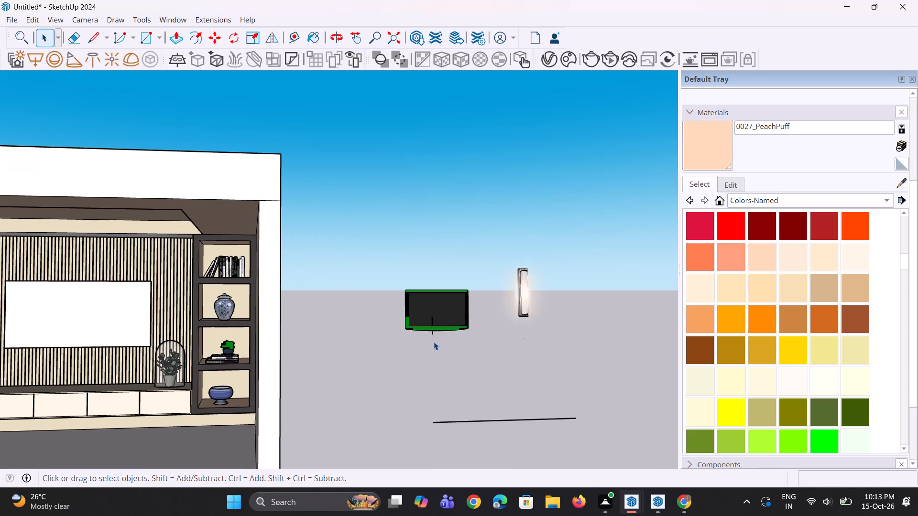
{"action": "scroll", "coordinate": [433, 333], "scroll_direction": "up", "scroll_amount": 13}
{"action": "scroll", "coordinate": [430, 317], "scroll_direction": "down", "scroll_amount": 3}
{"action": "scroll", "coordinate": [430, 317], "scroll_direction": "up", "scroll_amount": 2}
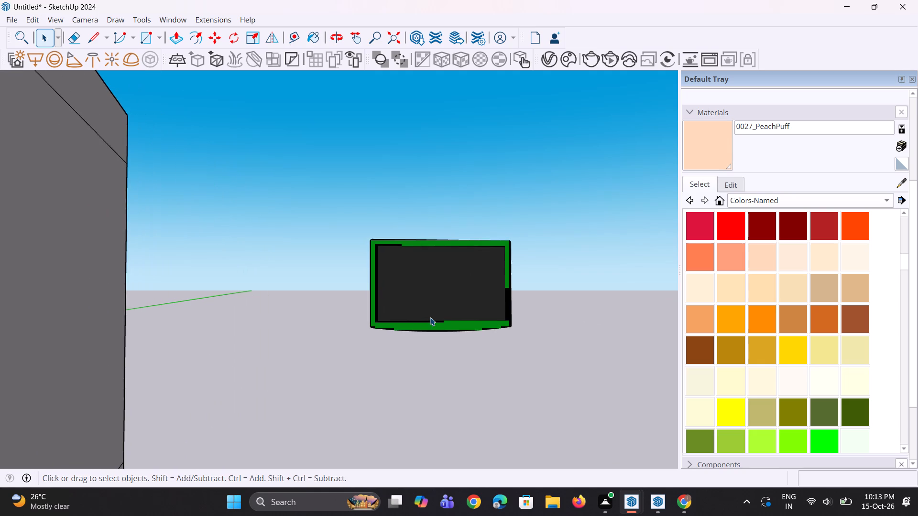
{"action": "scroll", "coordinate": [430, 317], "scroll_direction": "down", "scroll_amount": 4}
{"action": "left_click", "coordinate": [424, 289]}
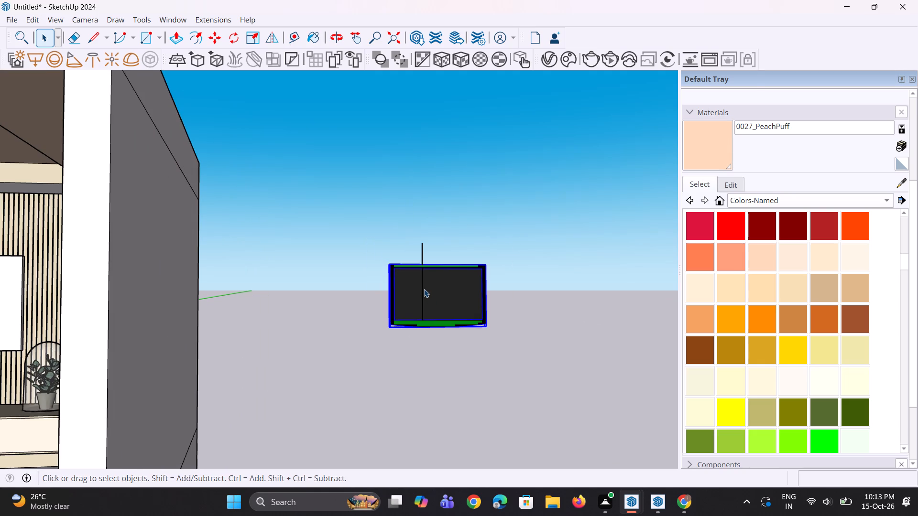
{"action": "left_click", "coordinate": [422, 253]}
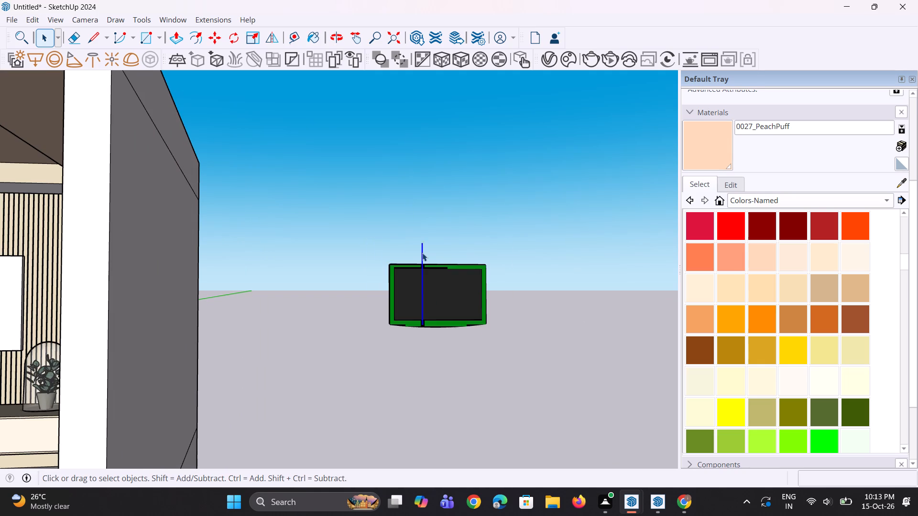
{"action": "key", "text": "Delete"}
{"action": "scroll", "coordinate": [424, 259], "scroll_direction": "down", "scroll_amount": 8}
{"action": "scroll", "coordinate": [437, 310], "scroll_direction": "up", "scroll_amount": 2}
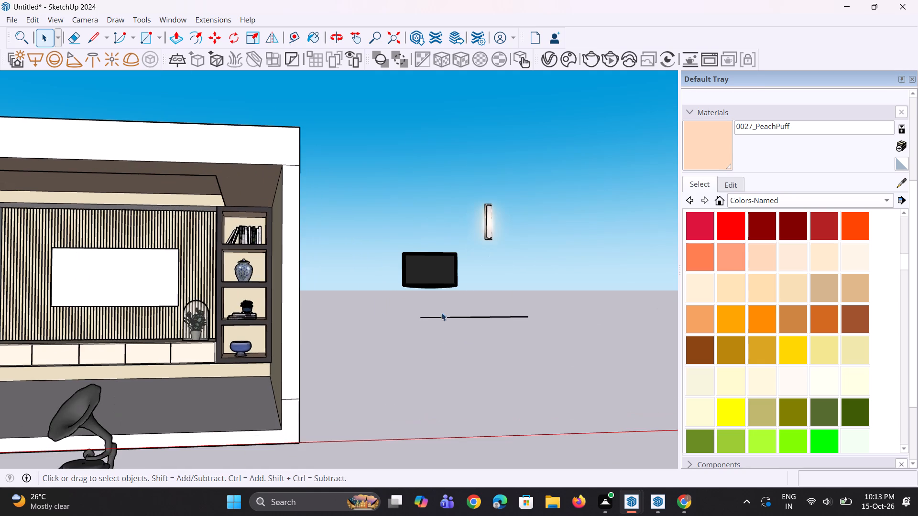
{"action": "left_click", "coordinate": [444, 316]}
{"action": "left_click", "coordinate": [446, 319]}
{"action": "key", "text": "Delete"}
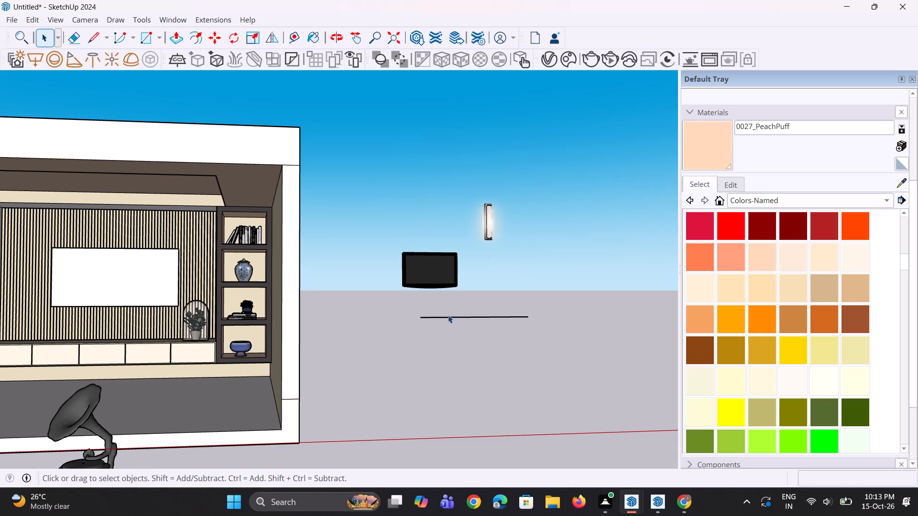
{"action": "left_click", "coordinate": [450, 316]}
{"action": "key", "text": "Delete"}
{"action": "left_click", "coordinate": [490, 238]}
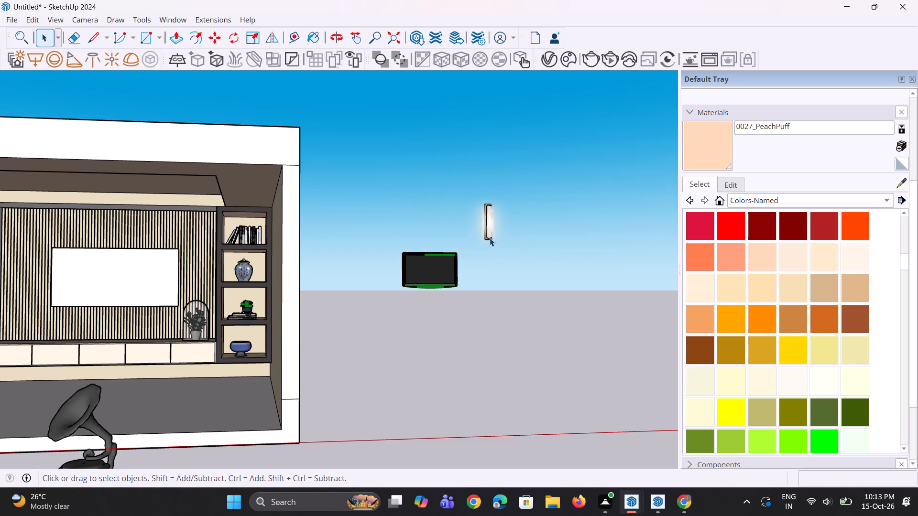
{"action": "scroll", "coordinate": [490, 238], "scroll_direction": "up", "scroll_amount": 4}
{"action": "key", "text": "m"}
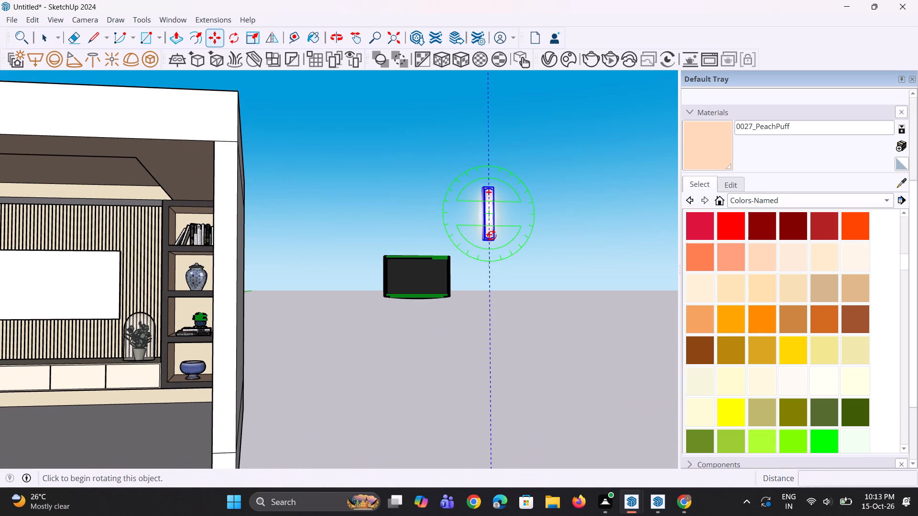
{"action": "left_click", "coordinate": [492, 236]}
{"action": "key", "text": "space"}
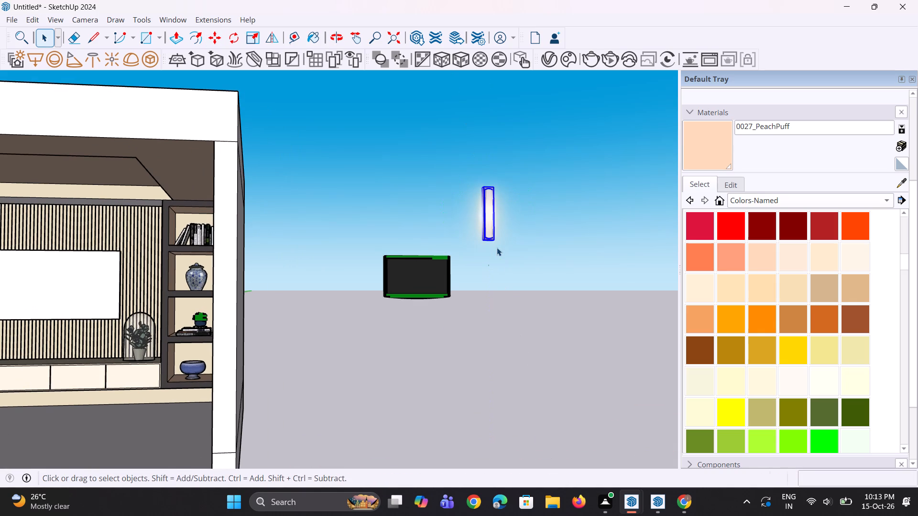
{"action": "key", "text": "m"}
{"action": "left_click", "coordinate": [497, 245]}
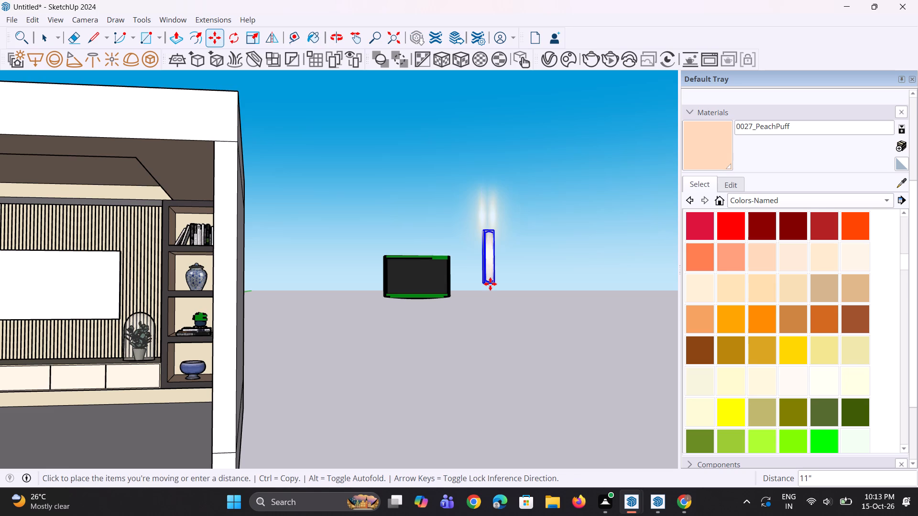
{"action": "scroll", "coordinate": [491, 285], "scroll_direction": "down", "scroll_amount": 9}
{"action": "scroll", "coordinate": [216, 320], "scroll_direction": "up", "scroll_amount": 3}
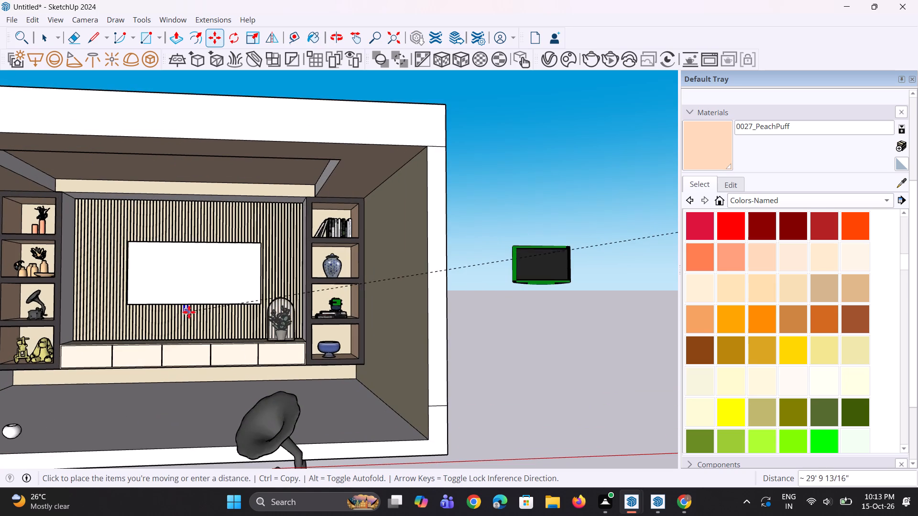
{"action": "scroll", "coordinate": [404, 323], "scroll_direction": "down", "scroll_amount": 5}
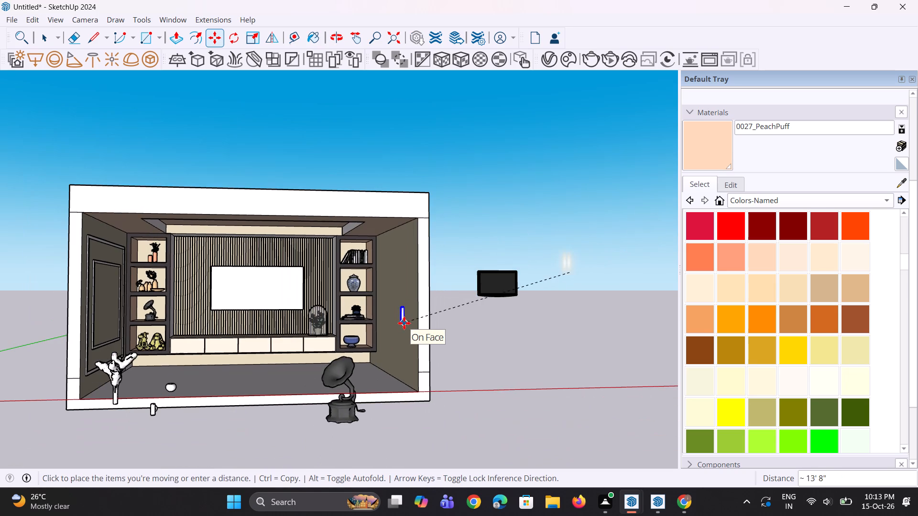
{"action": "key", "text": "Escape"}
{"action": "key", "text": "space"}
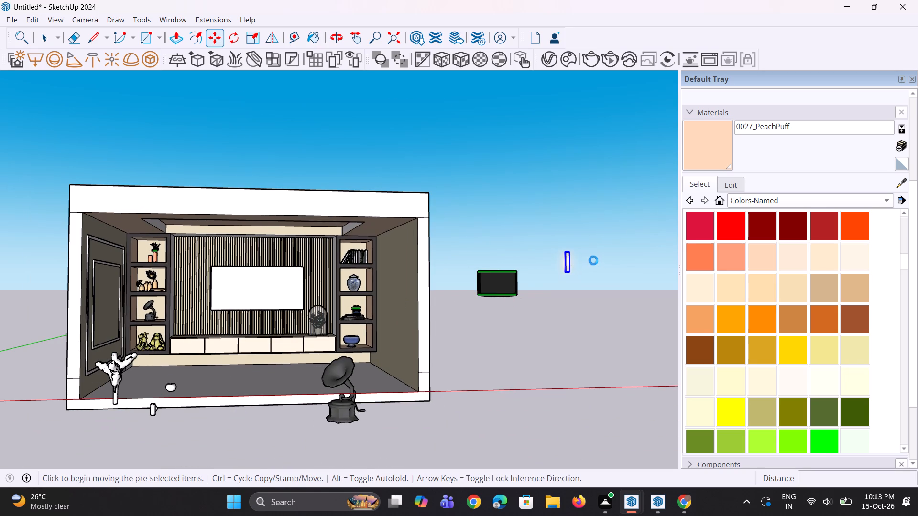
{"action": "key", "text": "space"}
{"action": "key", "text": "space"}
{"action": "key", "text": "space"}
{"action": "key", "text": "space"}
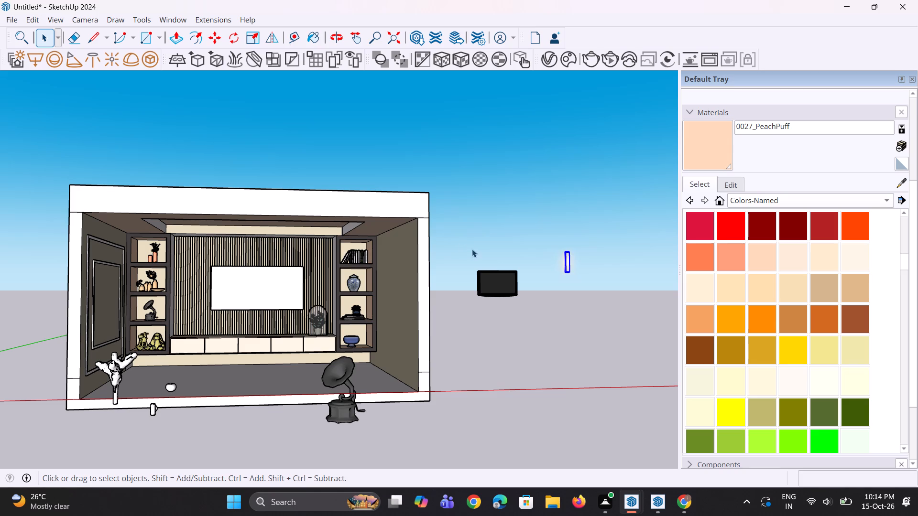
Group the wall light fixture together with its surrounding glow.
{"action": "scroll", "coordinate": [440, 258], "scroll_direction": "up", "scroll_amount": 1}
{"action": "scroll", "coordinate": [536, 258], "scroll_direction": "up", "scroll_amount": 3}
{"action": "left_click_drag", "start_coordinate": [557, 227], "coordinate": [645, 322]}
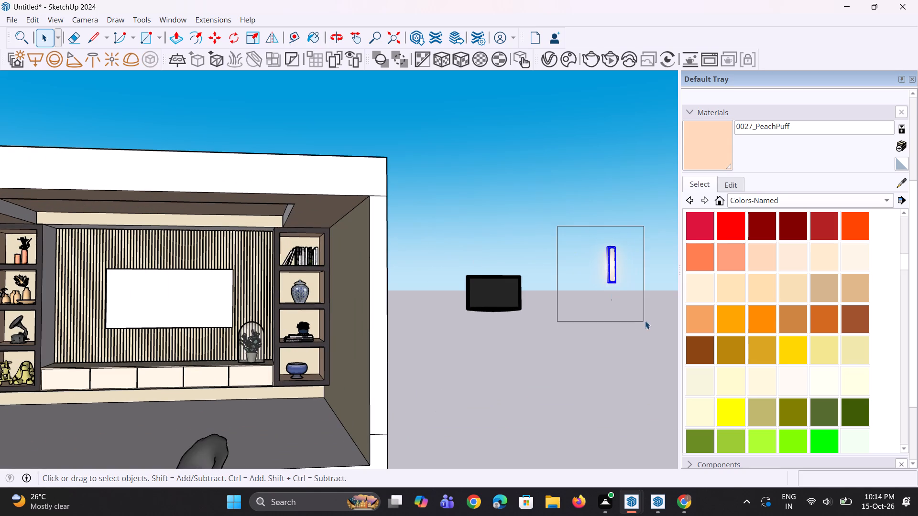
{"action": "right_click", "coordinate": [618, 268]}
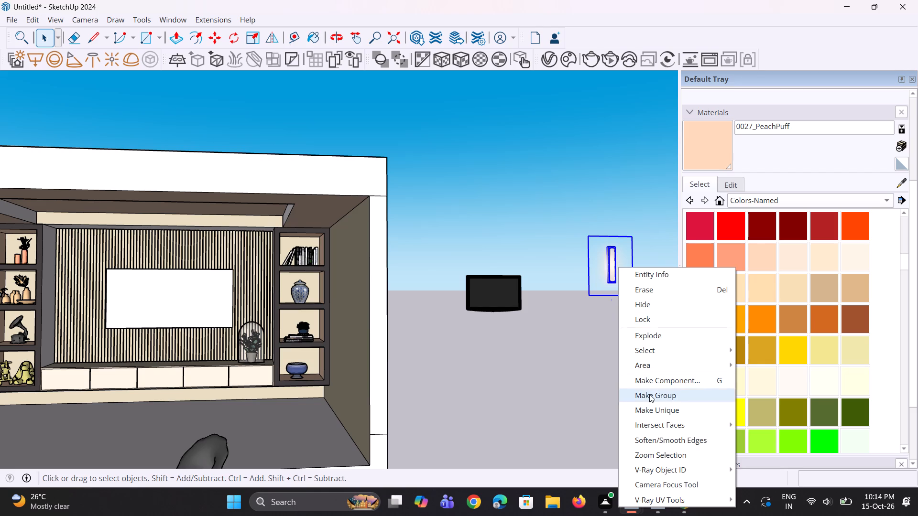
{"action": "left_click", "coordinate": [649, 394]}
Move the wall light group onto the slatted panel, in the space between the left shelves and the TV.
{"action": "scroll", "coordinate": [546, 242], "scroll_direction": "down", "scroll_amount": 3}
{"action": "key", "text": "m"}
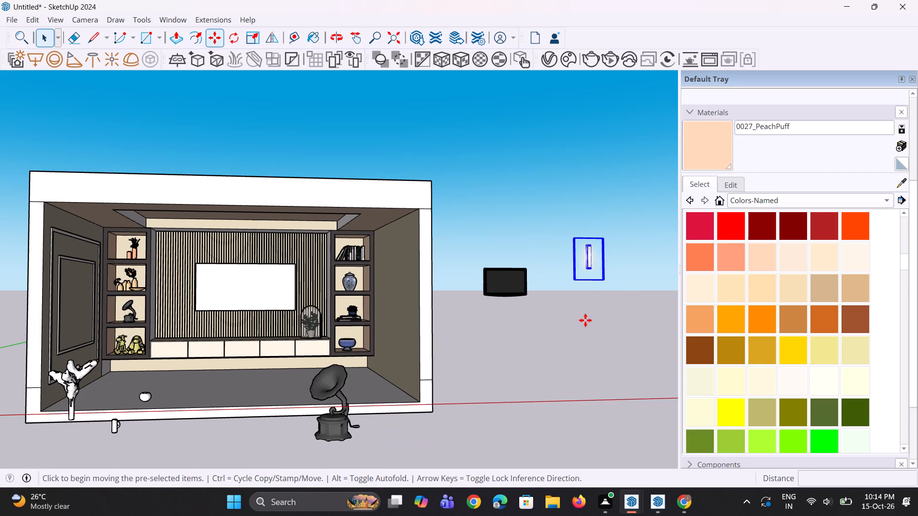
{"action": "left_click", "coordinate": [606, 285]}
{"action": "scroll", "coordinate": [188, 315], "scroll_direction": "up", "scroll_amount": 1}
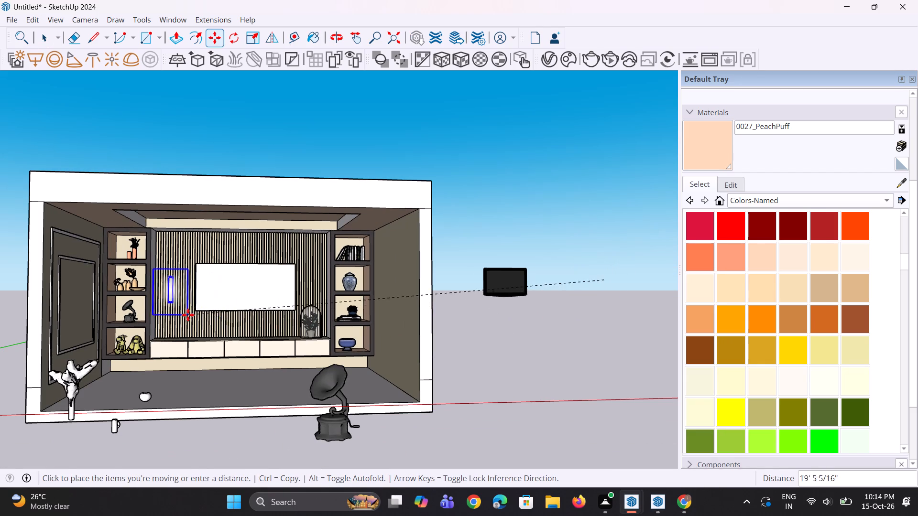
{"action": "scroll", "coordinate": [188, 315], "scroll_direction": "up", "scroll_amount": 2}
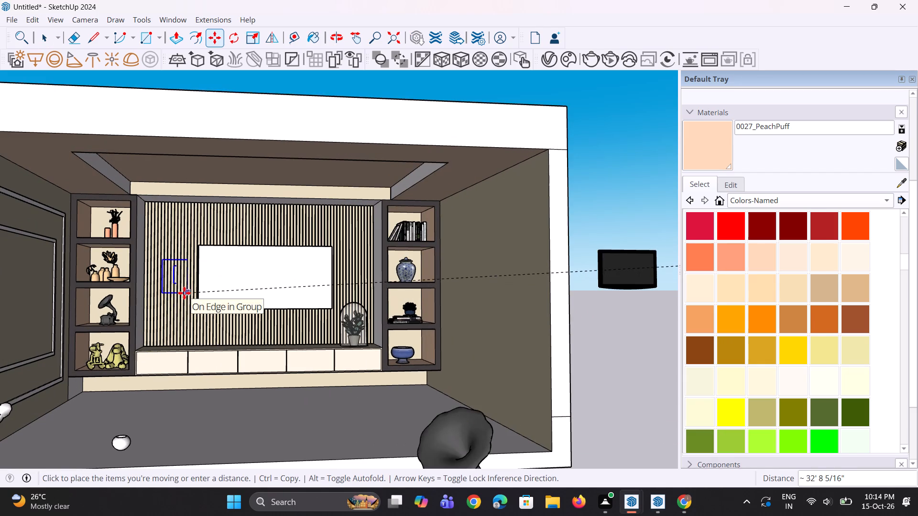
{"action": "left_click", "coordinate": [184, 293]}
{"action": "scroll", "coordinate": [206, 325], "scroll_direction": "up", "scroll_amount": 1}
{"action": "middle_click_drag", "start_coordinate": [206, 325], "coordinate": [180, 334]}
{"action": "scroll", "coordinate": [185, 301], "scroll_direction": "up", "scroll_amount": 9}
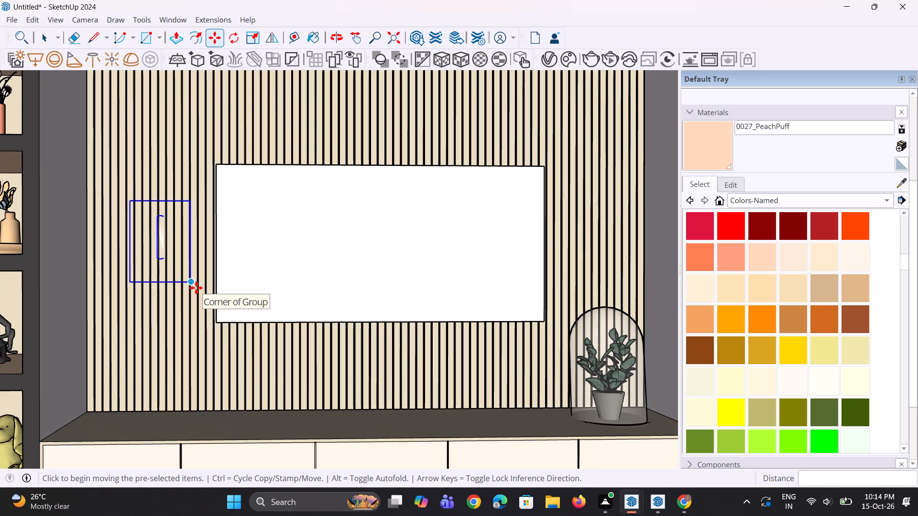
Move the wall light group about 3 3/4" forward off the slatted panel so the fixture stands proud of it.
{"action": "left_click", "coordinate": [196, 288]}
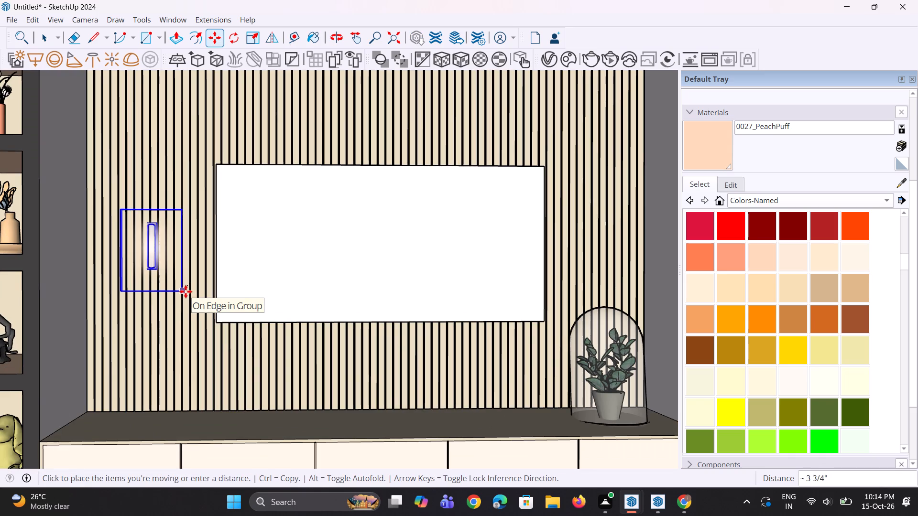
{"action": "left_click", "coordinate": [186, 291]}
{"action": "scroll", "coordinate": [141, 267], "scroll_direction": "up", "scroll_amount": 6}
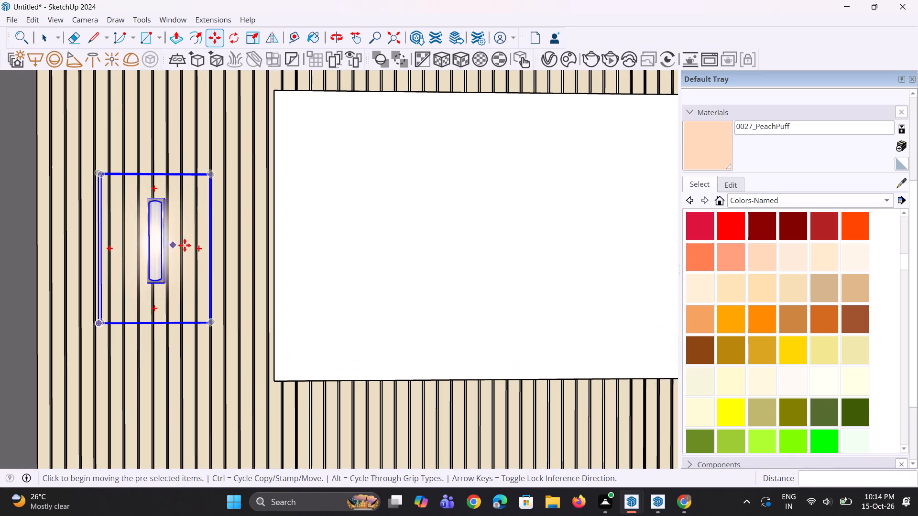
{"action": "middle_click_drag", "start_coordinate": [201, 269], "coordinate": [143, 300]}
{"action": "scroll", "coordinate": [203, 312], "scroll_direction": "up", "scroll_amount": 2}
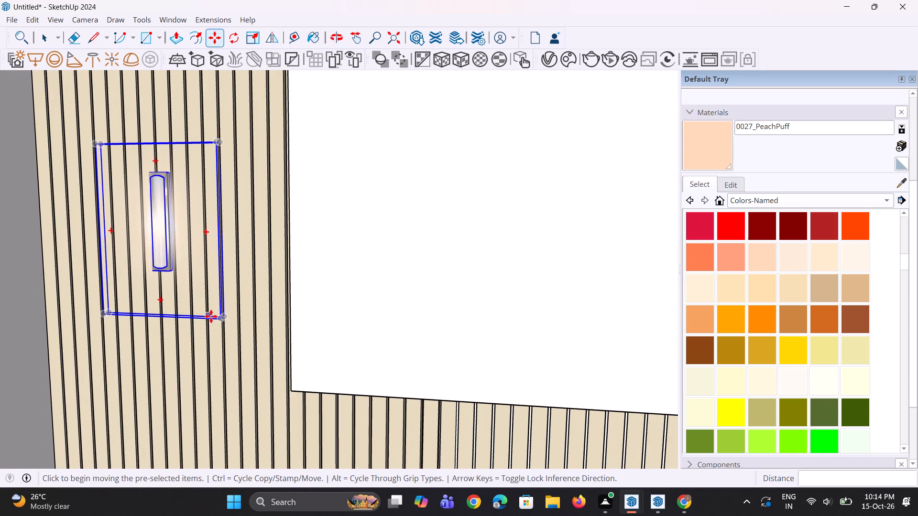
{"action": "left_click", "coordinate": [216, 319]}
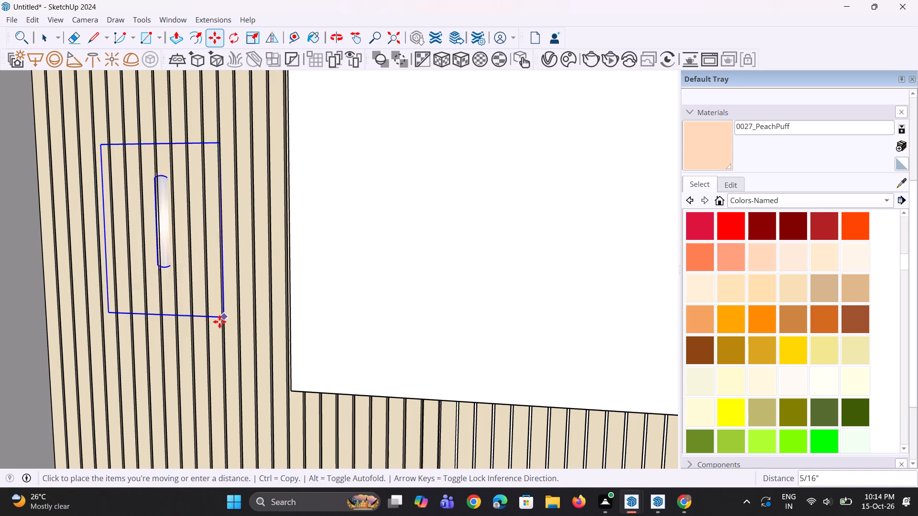
{"action": "key", "text": "Escape"}
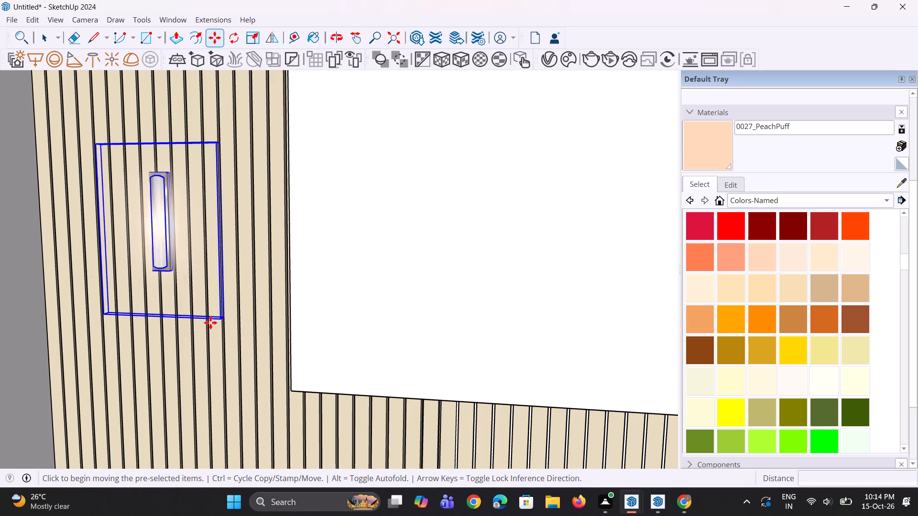
Scale the wall light group up uniformly from its upper corner nearest the TV panel.
{"action": "scroll", "coordinate": [182, 252], "scroll_direction": "up", "scroll_amount": 2}
{"action": "scroll", "coordinate": [174, 244], "scroll_direction": "down", "scroll_amount": 2}
{"action": "scroll", "coordinate": [177, 253], "scroll_direction": "up", "scroll_amount": 5}
{"action": "middle_click_drag", "start_coordinate": [160, 273], "coordinate": [135, 273]}
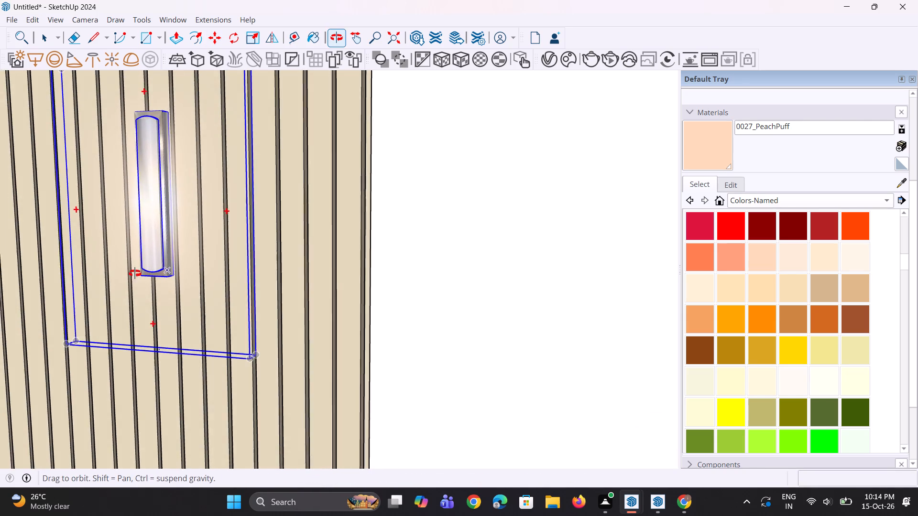
{"action": "middle_click_drag", "start_coordinate": [135, 273], "coordinate": [135, 274]}
{"action": "scroll", "coordinate": [231, 327], "scroll_direction": "up", "scroll_amount": 3}
{"action": "scroll", "coordinate": [268, 371], "scroll_direction": "down", "scroll_amount": 7}
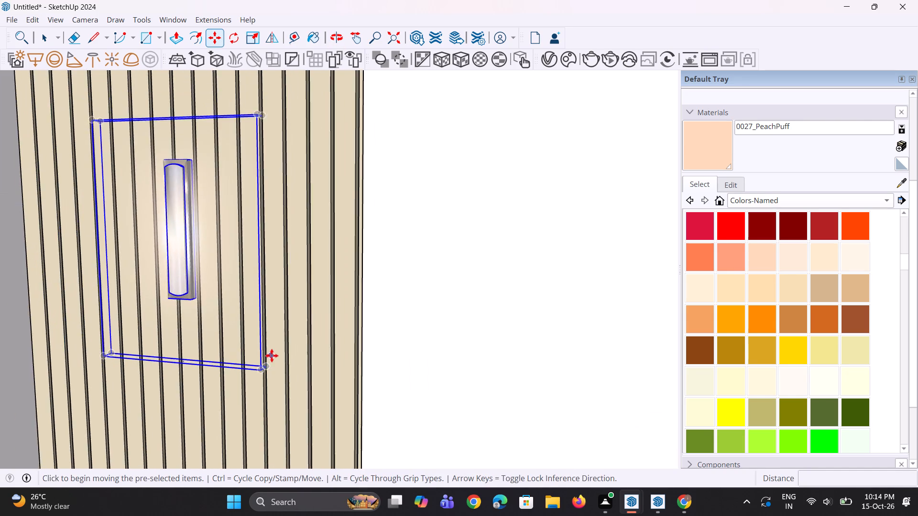
{"action": "scroll", "coordinate": [272, 355], "scroll_direction": "down", "scroll_amount": 2}
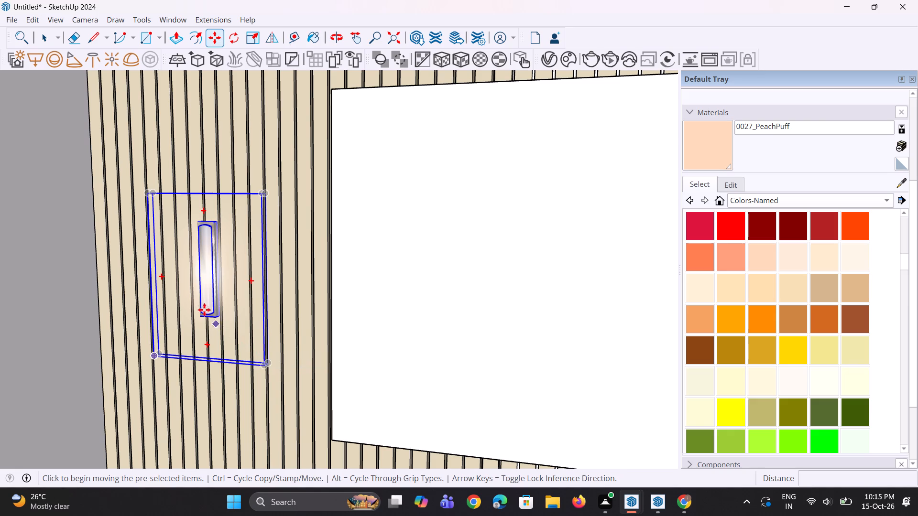
{"action": "scroll", "coordinate": [202, 307], "scroll_direction": "down", "scroll_amount": 4}
{"action": "scroll", "coordinate": [213, 271], "scroll_direction": "up", "scroll_amount": 2}
{"action": "key", "text": "s"}
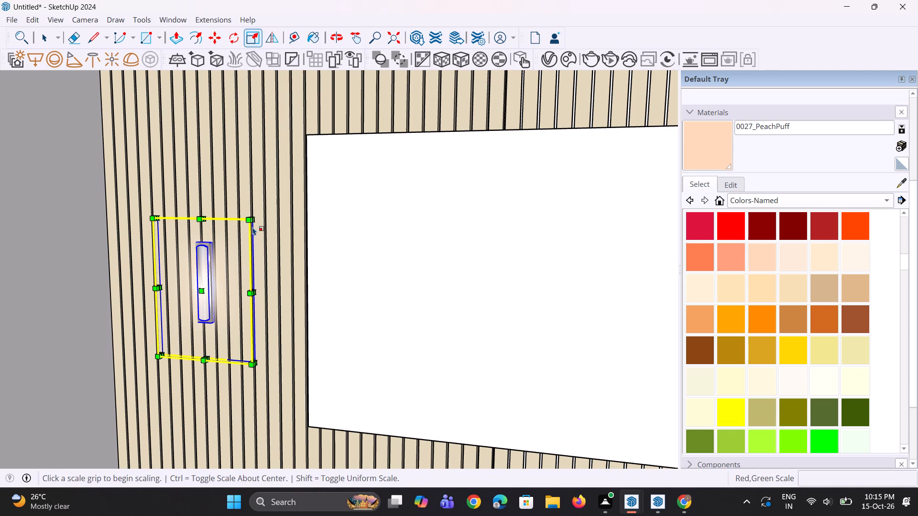
{"action": "left_click", "coordinate": [250, 218]}
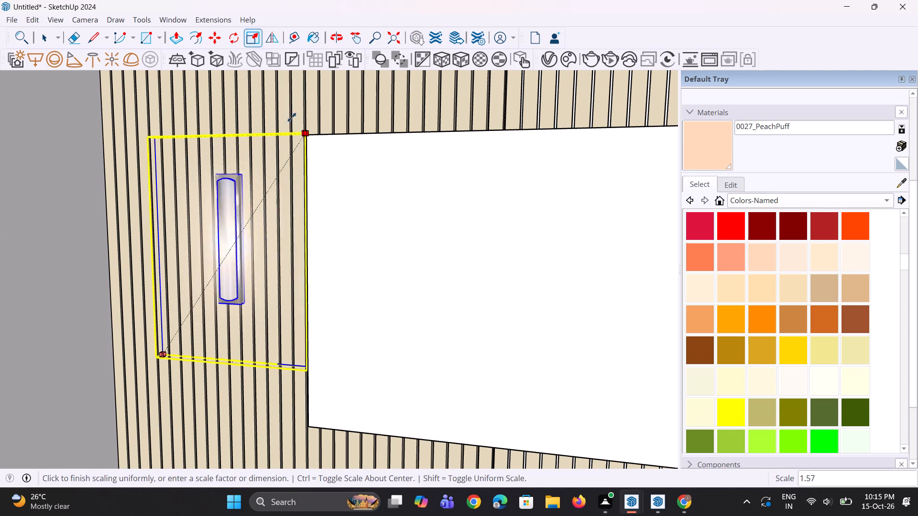
{"action": "left_click", "coordinate": [306, 94]}
Move the enlarged wall light straight down on the slatted panel.
{"action": "scroll", "coordinate": [318, 259], "scroll_direction": "down", "scroll_amount": 3}
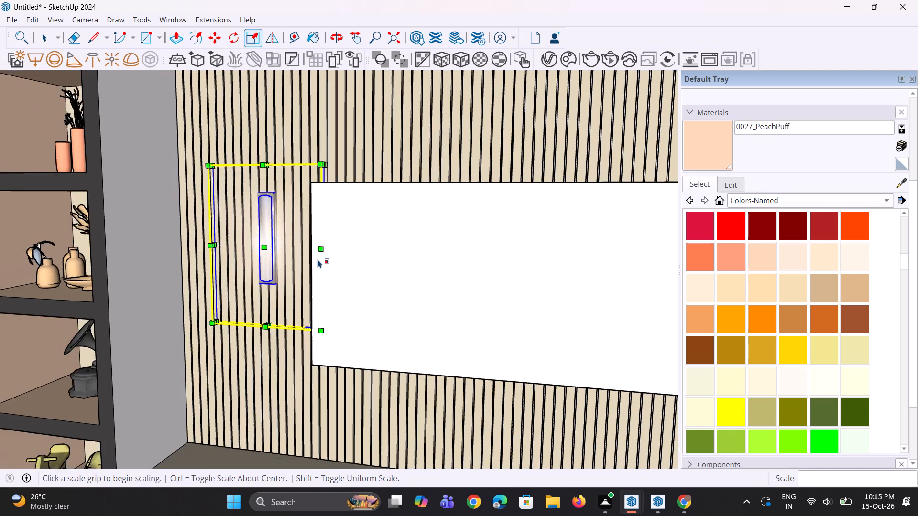
{"action": "scroll", "coordinate": [318, 259], "scroll_direction": "down", "scroll_amount": 6}
{"action": "middle_click_drag", "start_coordinate": [302, 290], "coordinate": [334, 264]}
{"action": "scroll", "coordinate": [282, 278], "scroll_direction": "up", "scroll_amount": 3}
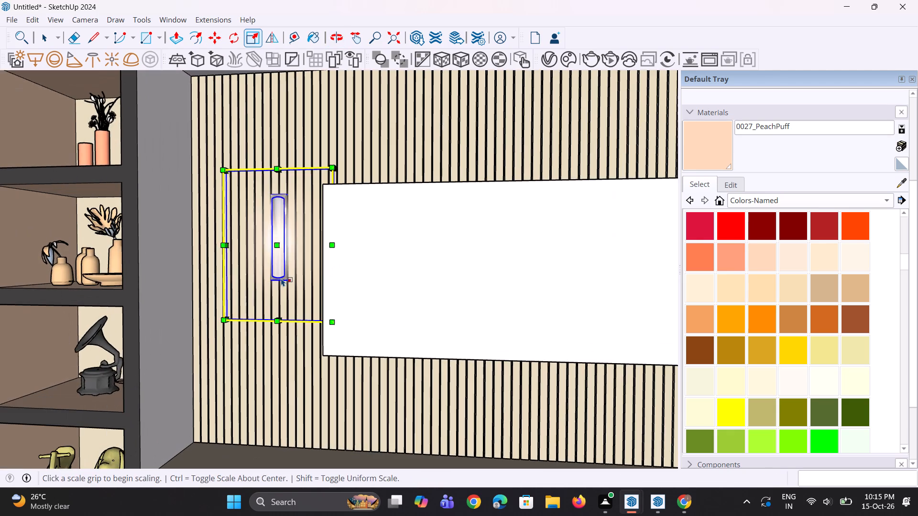
{"action": "key", "text": "m"}
{"action": "scroll", "coordinate": [267, 296], "scroll_direction": "up", "scroll_amount": 3}
{"action": "left_click", "coordinate": [289, 274]}
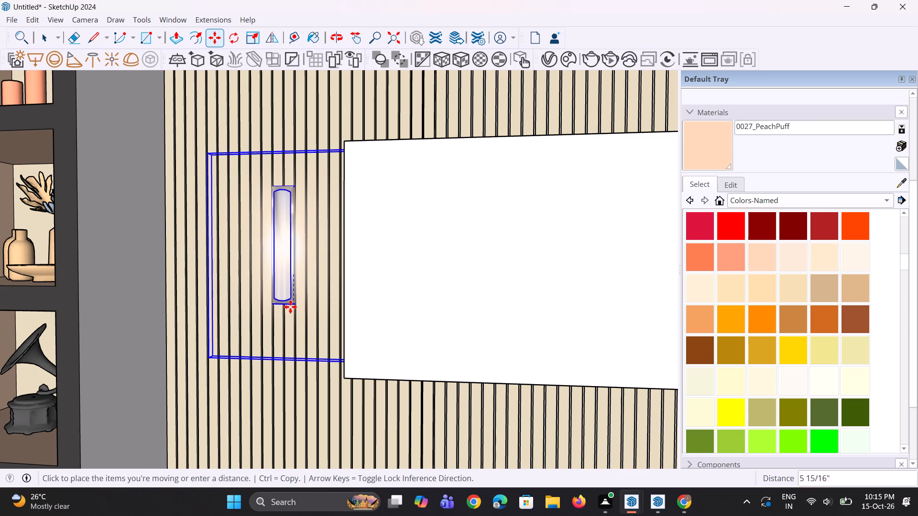
{"action": "left_click", "coordinate": [290, 338]}
Move the wall light back up by about 5 3/8" to align it beside the white TV panel.
{"action": "scroll", "coordinate": [236, 281], "scroll_direction": "down", "scroll_amount": 5}
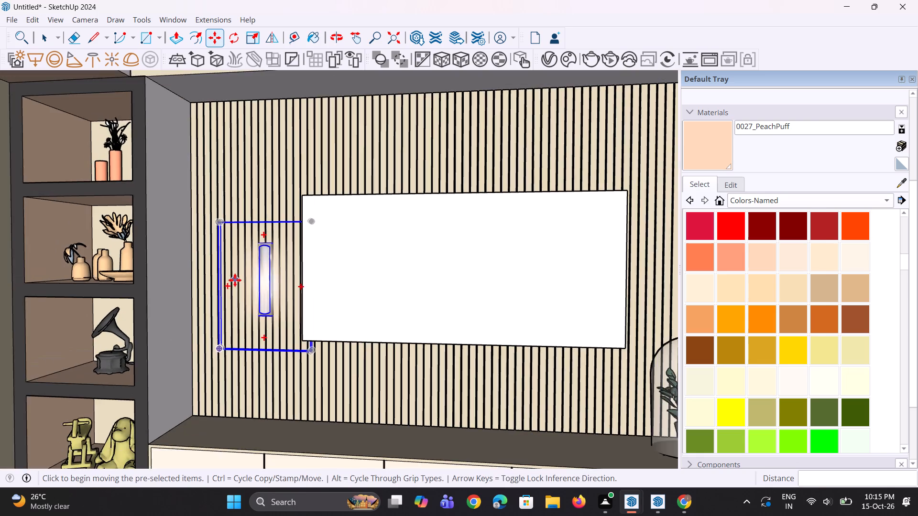
{"action": "scroll", "coordinate": [254, 319], "scroll_direction": "up", "scroll_amount": 4}
{"action": "left_click", "coordinate": [284, 317]}
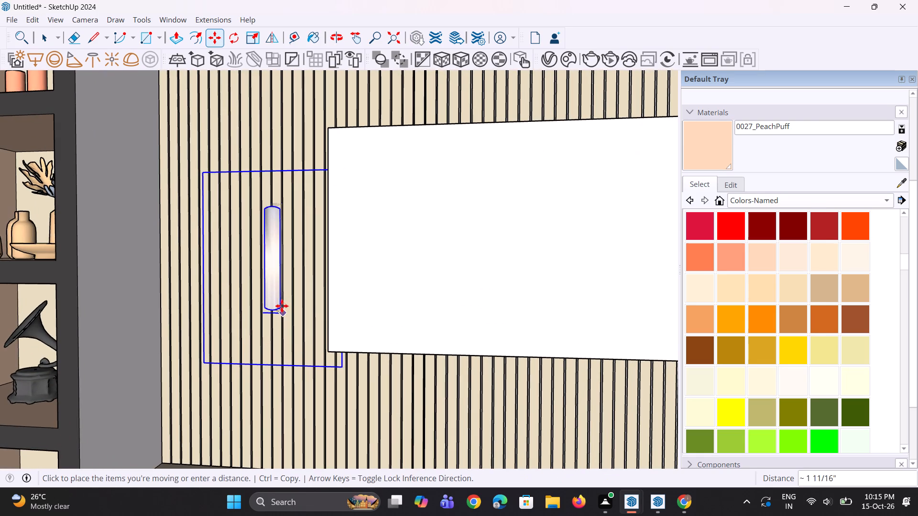
{"action": "key", "text": "Escape"}
{"action": "scroll", "coordinate": [282, 318], "scroll_direction": "up", "scroll_amount": 3}
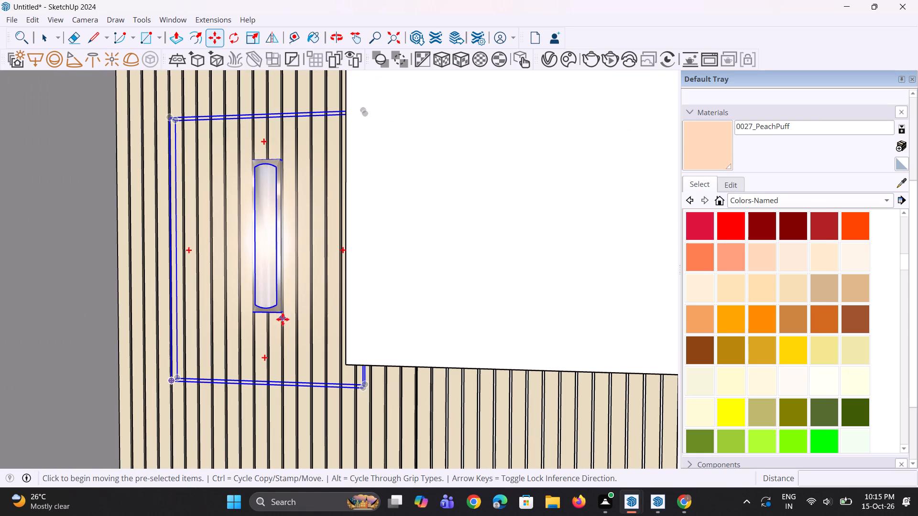
{"action": "left_click", "coordinate": [280, 314]}
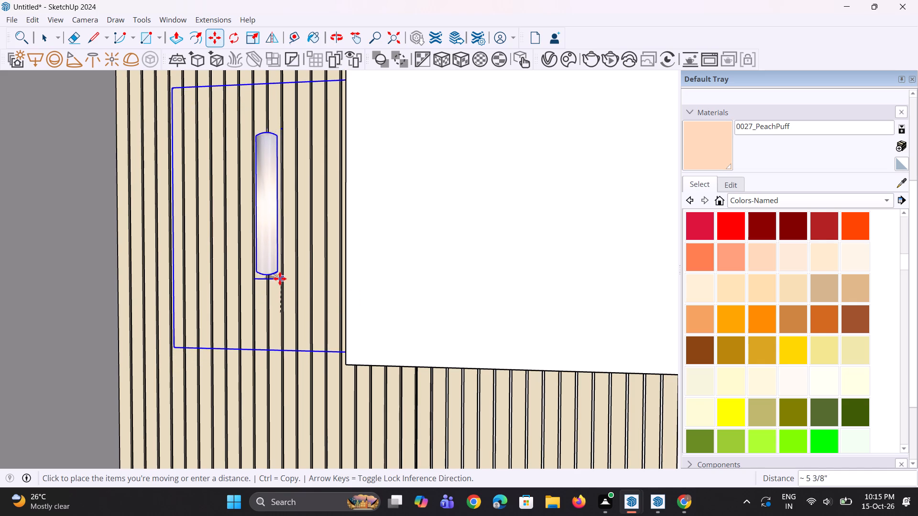
{"action": "left_click", "coordinate": [280, 278]}
Move the wall light slightly forward from the slats so its backplate and glow clear the panel.
{"action": "scroll", "coordinate": [279, 291], "scroll_direction": "down", "scroll_amount": 6}
{"action": "middle_click_drag", "start_coordinate": [285, 298], "coordinate": [238, 298]}
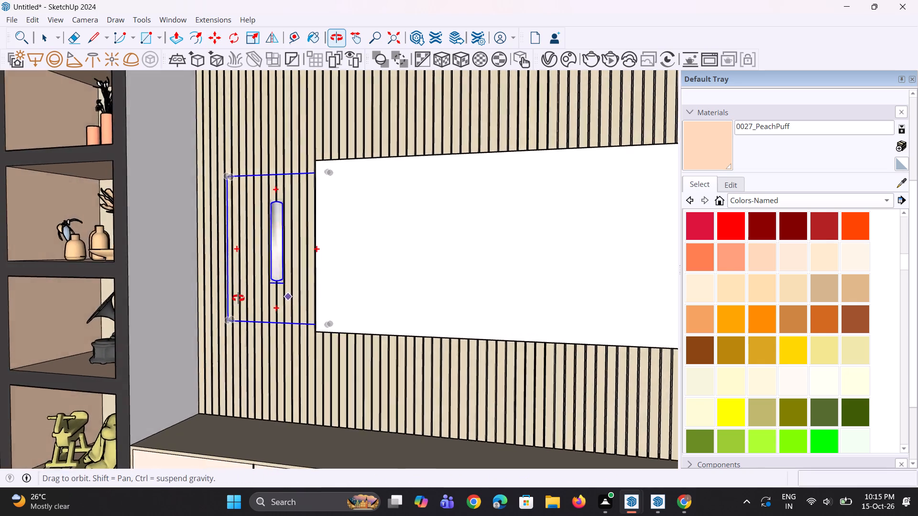
{"action": "middle_click_drag", "start_coordinate": [238, 298], "coordinate": [262, 352]}
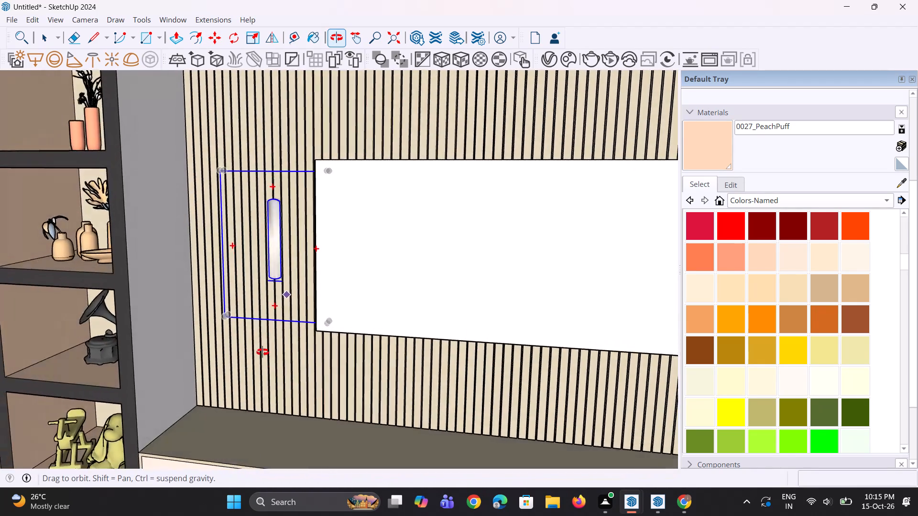
{"action": "middle_click_drag", "start_coordinate": [262, 352], "coordinate": [262, 356]}
{"action": "scroll", "coordinate": [382, 316], "scroll_direction": "up", "scroll_amount": 5}
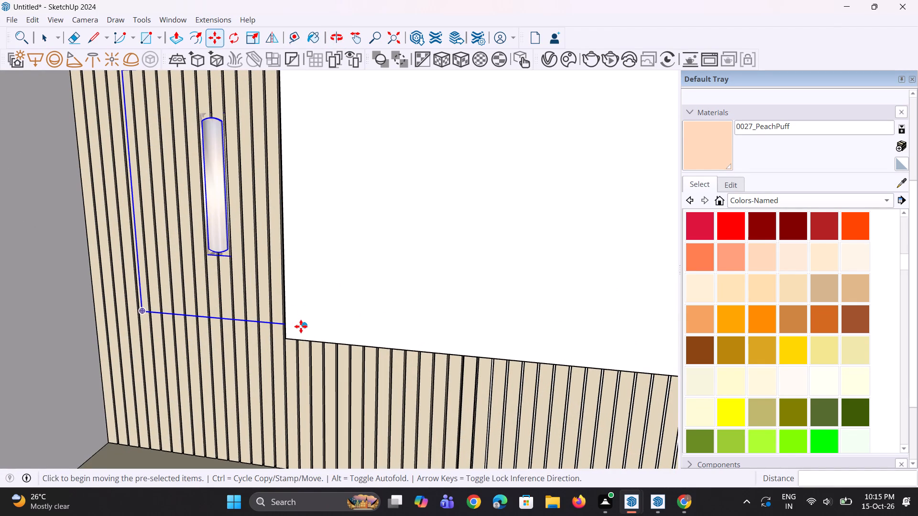
{"action": "left_click", "coordinate": [301, 326]}
{"action": "left_click", "coordinate": [295, 328]}
Copy the wall light about 10' 15/16" across to the other side of the TV panel, above the plant, and deselect it.
{"action": "scroll", "coordinate": [244, 309], "scroll_direction": "down", "scroll_amount": 10}
{"action": "middle_click_drag", "start_coordinate": [261, 298], "coordinate": [287, 259]}
{"action": "scroll", "coordinate": [277, 283], "scroll_direction": "up", "scroll_amount": 1}
{"action": "key", "text": "m"}
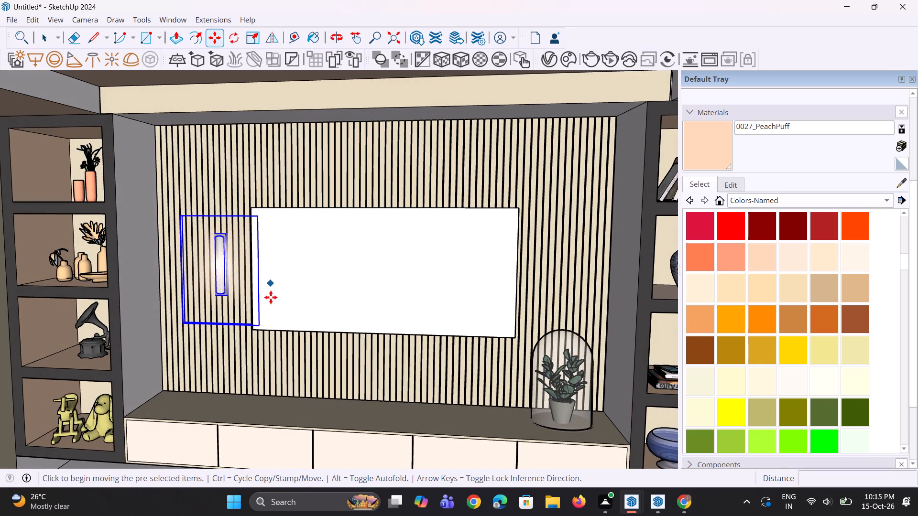
{"action": "left_click", "coordinate": [264, 324]}
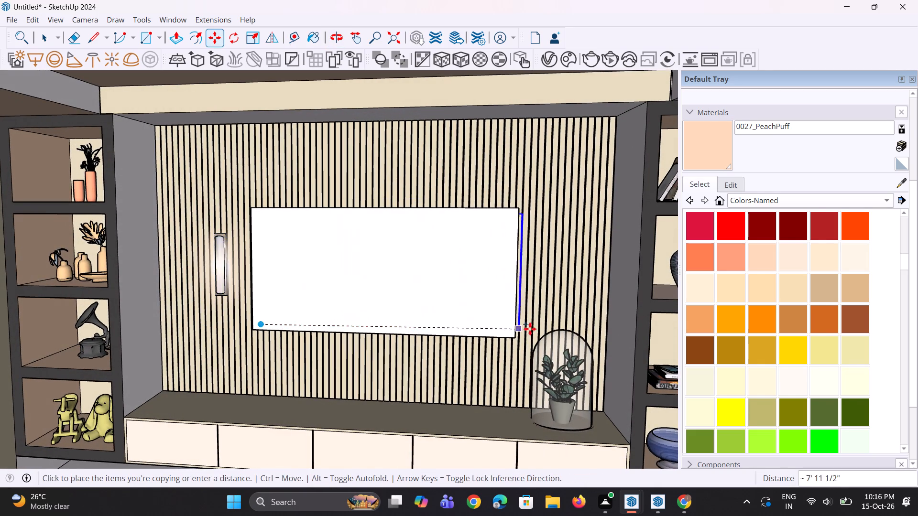
{"action": "left_click", "coordinate": [595, 334]}
{"action": "scroll", "coordinate": [478, 318], "scroll_direction": "down", "scroll_amount": 6}
{"action": "key", "text": "space"}
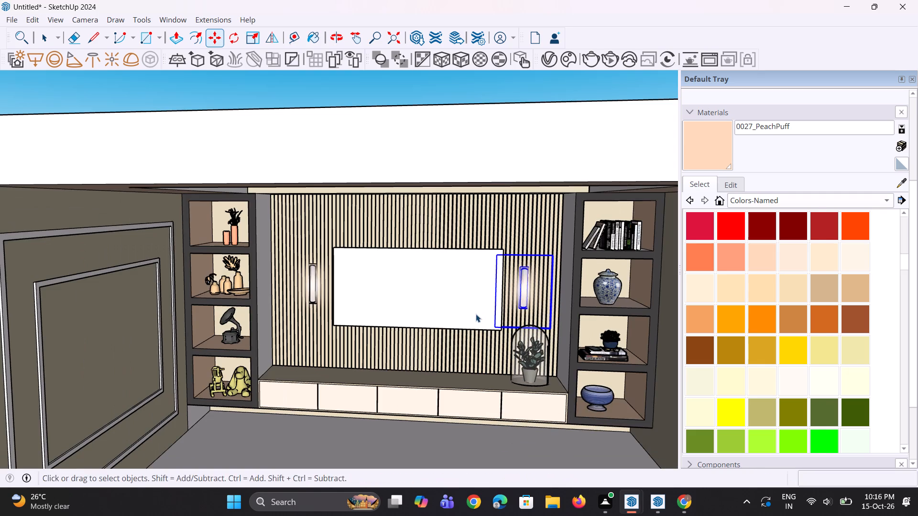
{"action": "key", "text": "space"}
{"action": "key", "text": "space"}
{"action": "scroll", "coordinate": [463, 307], "scroll_direction": "down", "scroll_amount": 8}
{"action": "left_click", "coordinate": [534, 172]}
Move the black TV model about 19' from outside the room to in front of the white panel.
{"action": "scroll", "coordinate": [513, 316], "scroll_direction": "up", "scroll_amount": 3}
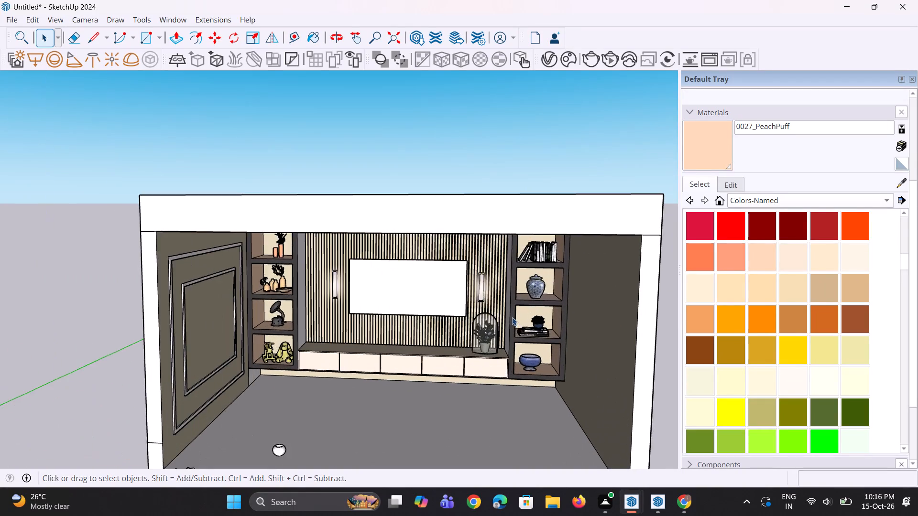
{"action": "scroll", "coordinate": [512, 317], "scroll_direction": "up", "scroll_amount": 6}
{"action": "middle_click_drag", "start_coordinate": [469, 304], "coordinate": [465, 295]}
{"action": "scroll", "coordinate": [465, 293], "scroll_direction": "down", "scroll_amount": 4}
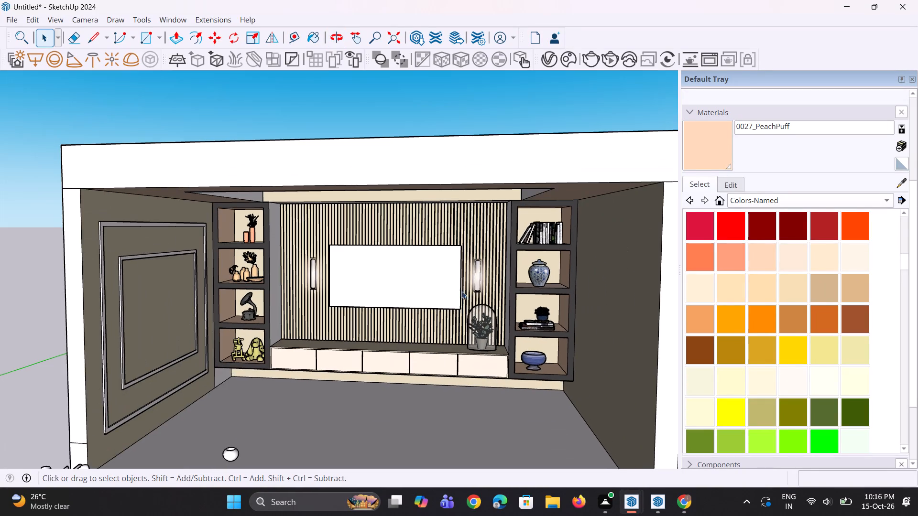
{"action": "scroll", "coordinate": [415, 267], "scroll_direction": "up", "scroll_amount": 3}
{"action": "scroll", "coordinate": [348, 261], "scroll_direction": "up", "scroll_amount": 4}
{"action": "scroll", "coordinate": [346, 266], "scroll_direction": "down", "scroll_amount": 10}
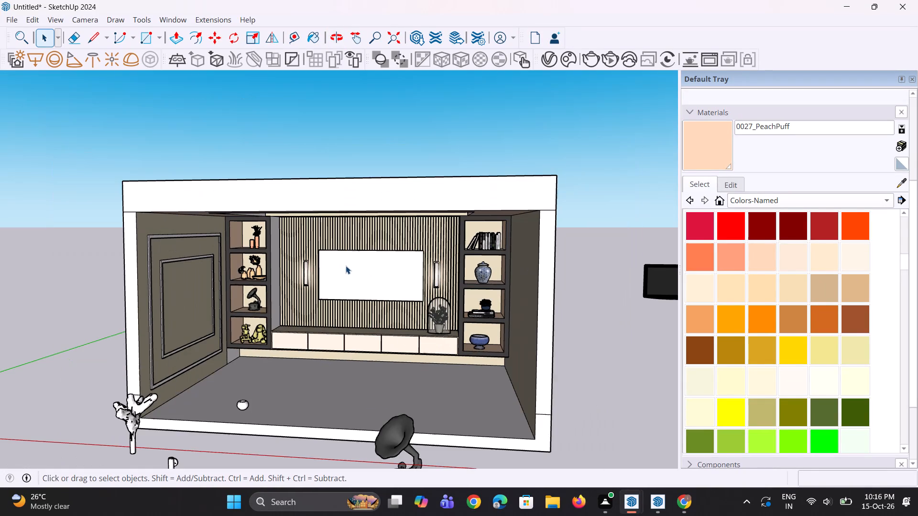
{"action": "left_click", "coordinate": [646, 298]}
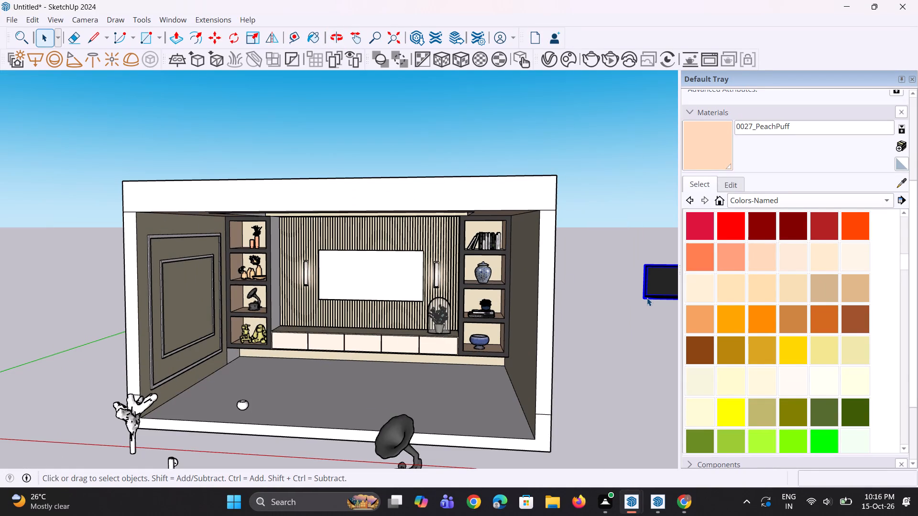
{"action": "key", "text": "m"}
{"action": "left_click", "coordinate": [644, 296]}
{"action": "scroll", "coordinate": [341, 305], "scroll_direction": "up", "scroll_amount": 2}
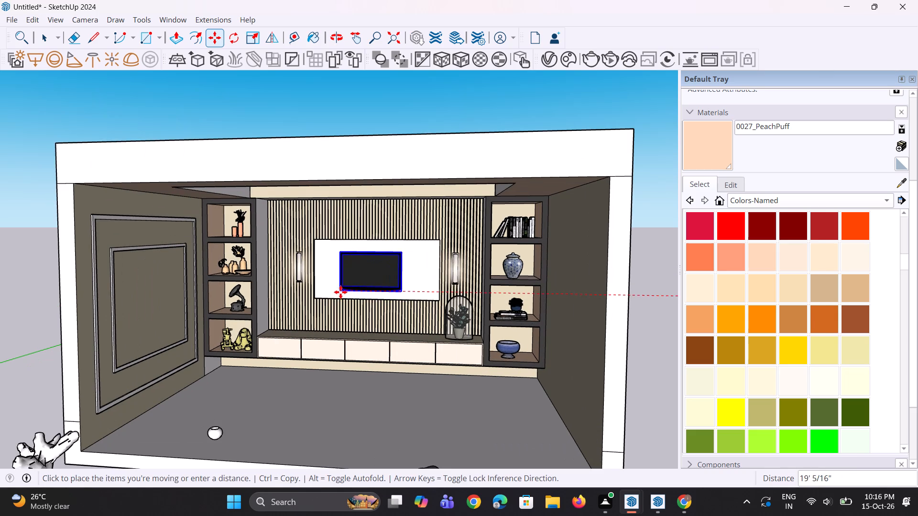
{"action": "left_click", "coordinate": [340, 292]}
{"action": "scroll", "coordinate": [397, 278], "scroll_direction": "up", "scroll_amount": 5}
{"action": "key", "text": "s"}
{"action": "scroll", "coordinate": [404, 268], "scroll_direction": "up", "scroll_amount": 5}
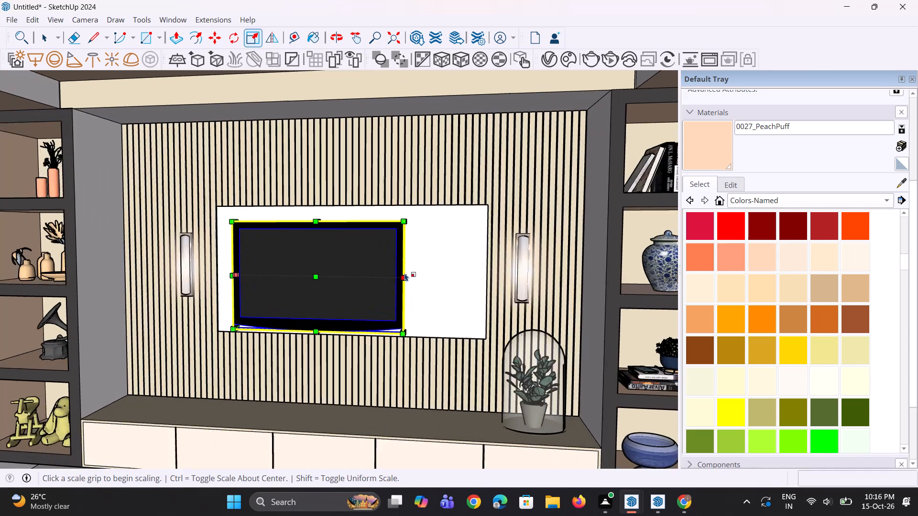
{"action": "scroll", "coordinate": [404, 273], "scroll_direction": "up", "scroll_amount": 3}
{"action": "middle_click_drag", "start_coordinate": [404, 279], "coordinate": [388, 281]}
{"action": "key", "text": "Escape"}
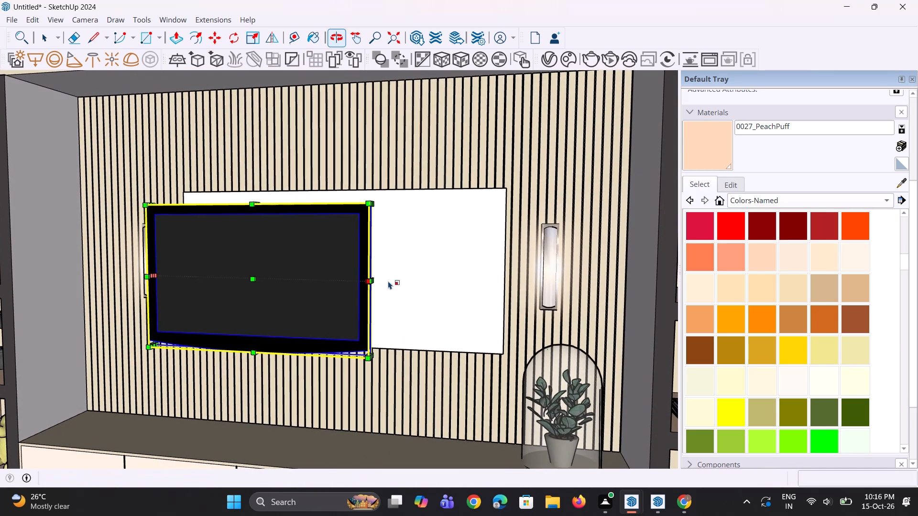
Move the TV back along the green axis in two moves until it meets the white panel.
{"action": "key", "text": "m"}
{"action": "left_click", "coordinate": [375, 355]}
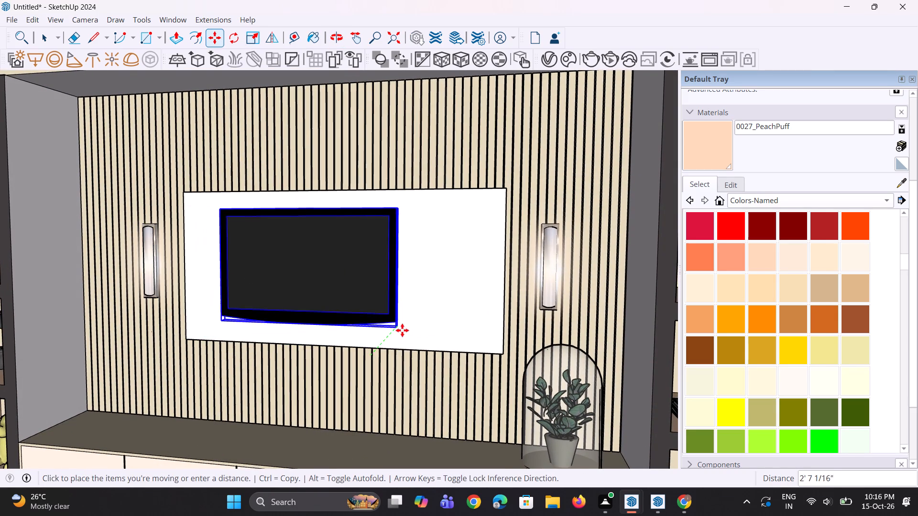
{"action": "left_click", "coordinate": [428, 324]}
{"action": "middle_click_drag", "start_coordinate": [437, 325], "coordinate": [410, 334]}
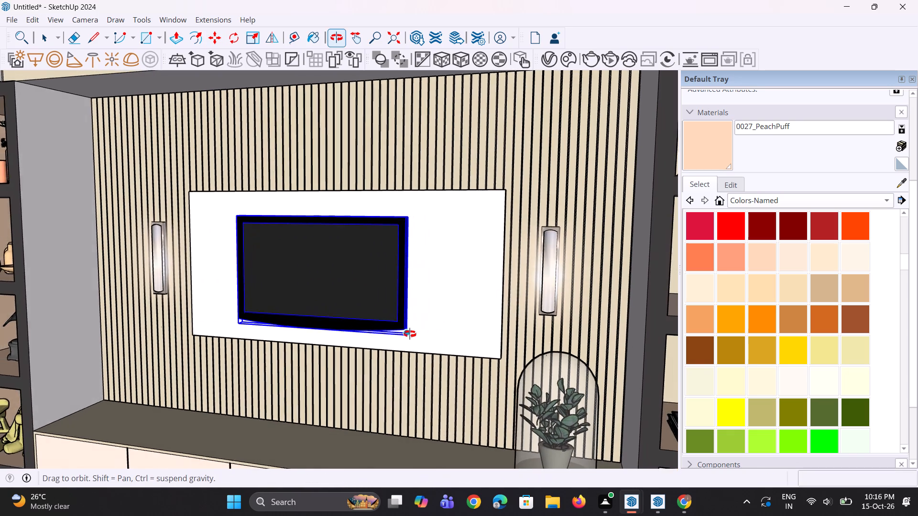
{"action": "middle_click_drag", "start_coordinate": [410, 334], "coordinate": [409, 334]}
{"action": "left_click", "coordinate": [400, 337]}
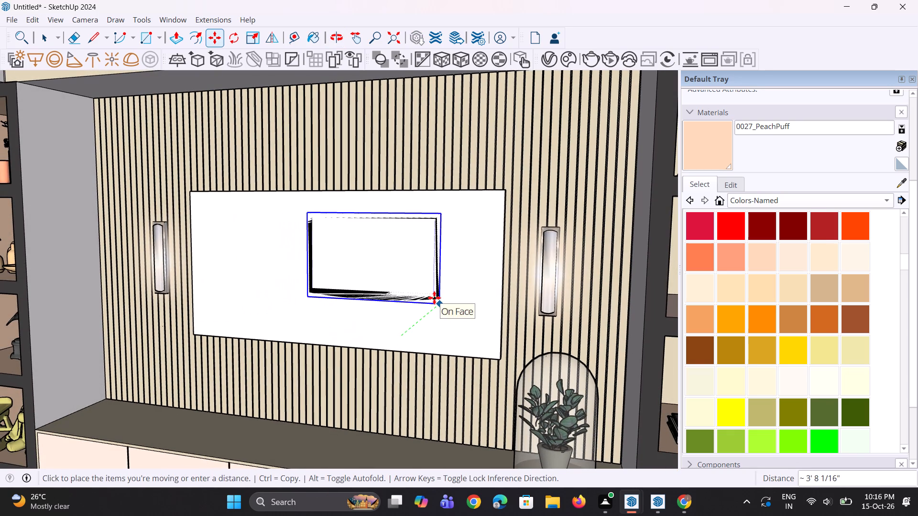
{"action": "left_click", "coordinate": [434, 298]}
Move the TV sideways by about 10" and slightly down to roughly centre it on the white panel.
{"action": "middle_click_drag", "start_coordinate": [384, 310], "coordinate": [536, 293]}
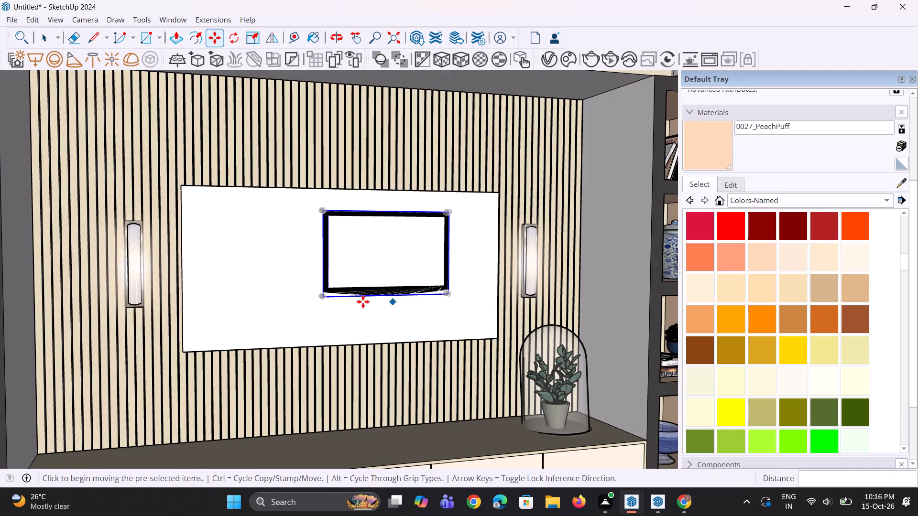
{"action": "left_click", "coordinate": [325, 298]}
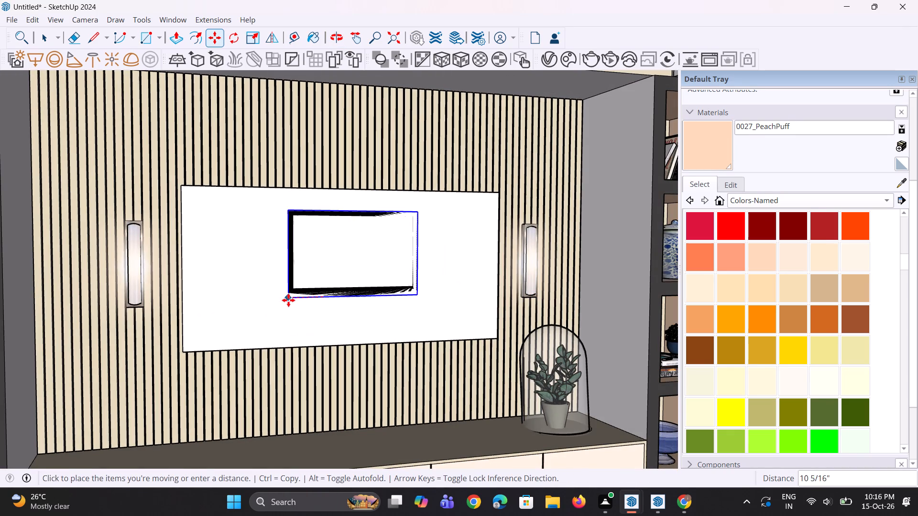
{"action": "left_click", "coordinate": [281, 299]}
{"action": "scroll", "coordinate": [398, 291], "scroll_direction": "up", "scroll_amount": 3}
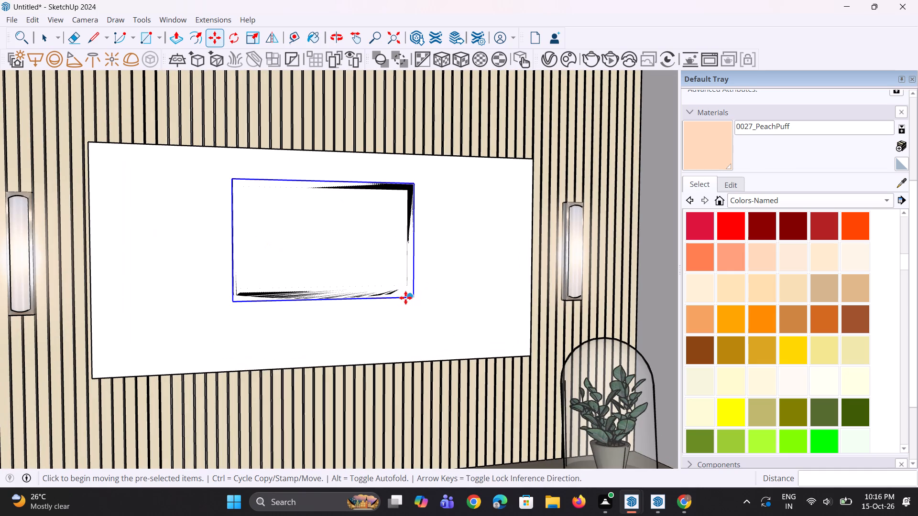
{"action": "left_click", "coordinate": [413, 298]}
{"action": "left_click", "coordinate": [416, 314]}
{"action": "middle_click_drag", "start_coordinate": [421, 314], "coordinate": [415, 315]}
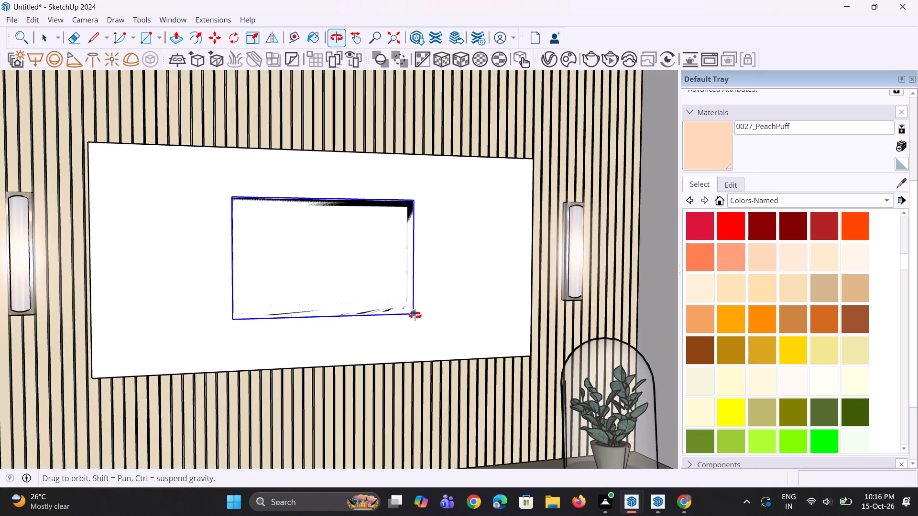
Pull the TV forward about 4" along the green axis so its body stands clear of the white panel.
{"action": "middle_click_drag", "start_coordinate": [415, 315], "coordinate": [252, 330]}
{"action": "scroll", "coordinate": [357, 323], "scroll_direction": "up", "scroll_amount": 7}
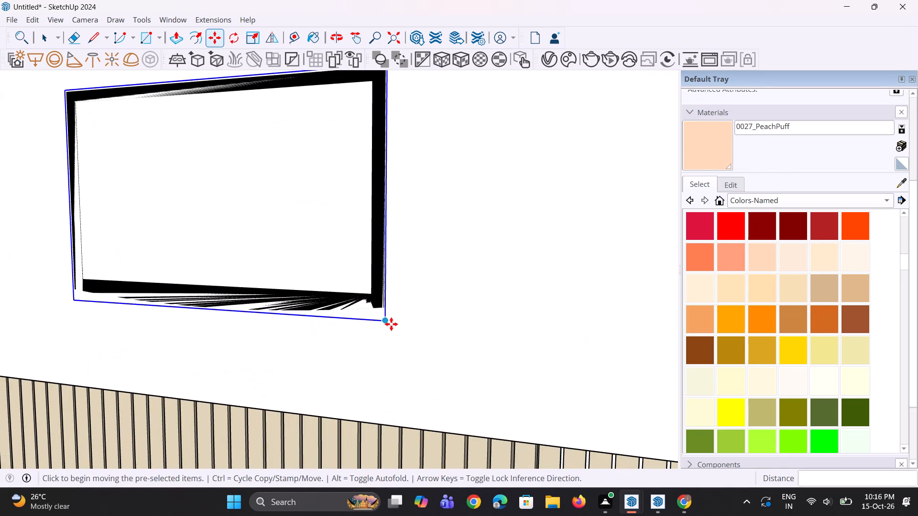
{"action": "left_click", "coordinate": [391, 323]}
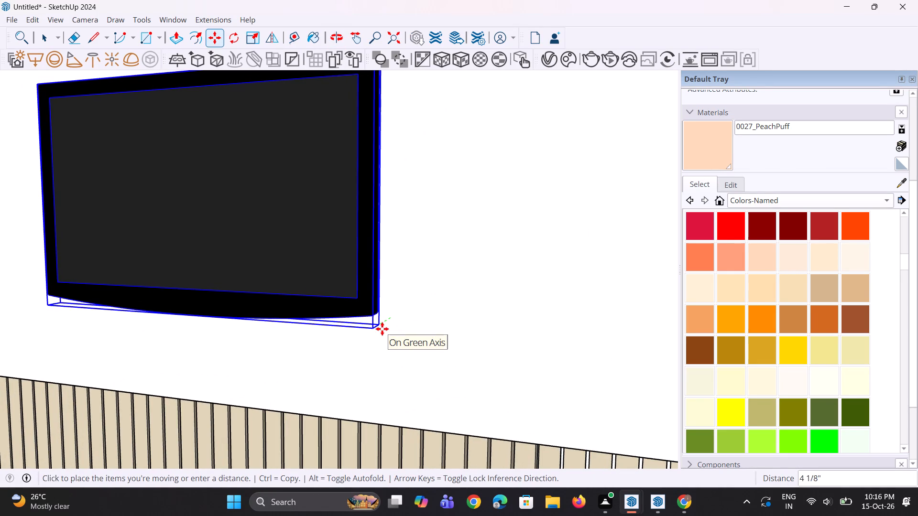
{"action": "left_click", "coordinate": [385, 327]}
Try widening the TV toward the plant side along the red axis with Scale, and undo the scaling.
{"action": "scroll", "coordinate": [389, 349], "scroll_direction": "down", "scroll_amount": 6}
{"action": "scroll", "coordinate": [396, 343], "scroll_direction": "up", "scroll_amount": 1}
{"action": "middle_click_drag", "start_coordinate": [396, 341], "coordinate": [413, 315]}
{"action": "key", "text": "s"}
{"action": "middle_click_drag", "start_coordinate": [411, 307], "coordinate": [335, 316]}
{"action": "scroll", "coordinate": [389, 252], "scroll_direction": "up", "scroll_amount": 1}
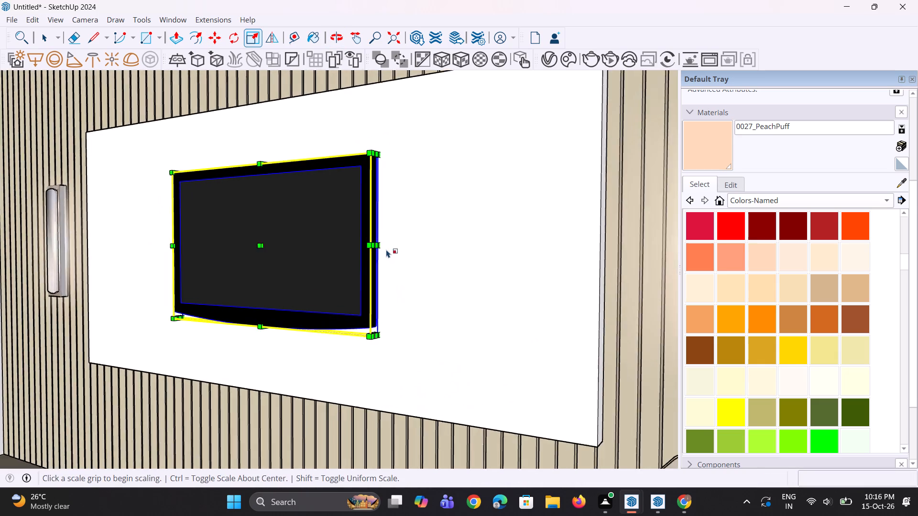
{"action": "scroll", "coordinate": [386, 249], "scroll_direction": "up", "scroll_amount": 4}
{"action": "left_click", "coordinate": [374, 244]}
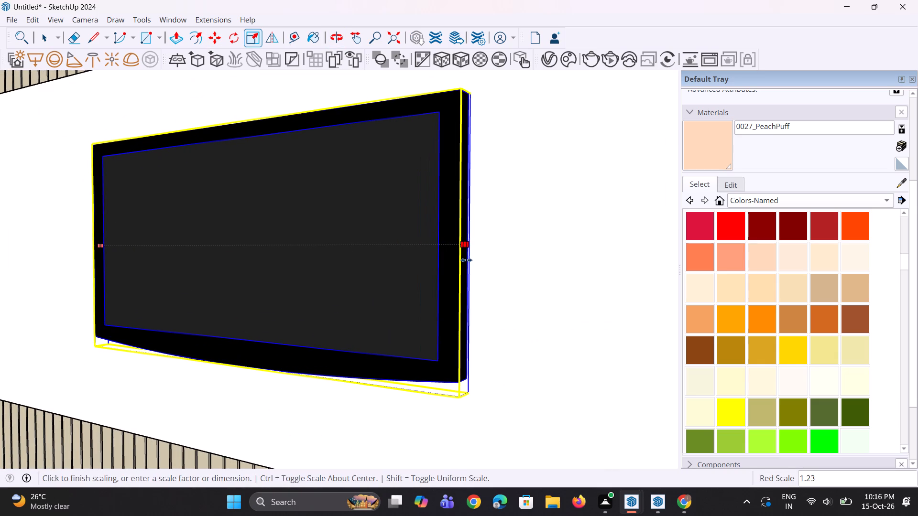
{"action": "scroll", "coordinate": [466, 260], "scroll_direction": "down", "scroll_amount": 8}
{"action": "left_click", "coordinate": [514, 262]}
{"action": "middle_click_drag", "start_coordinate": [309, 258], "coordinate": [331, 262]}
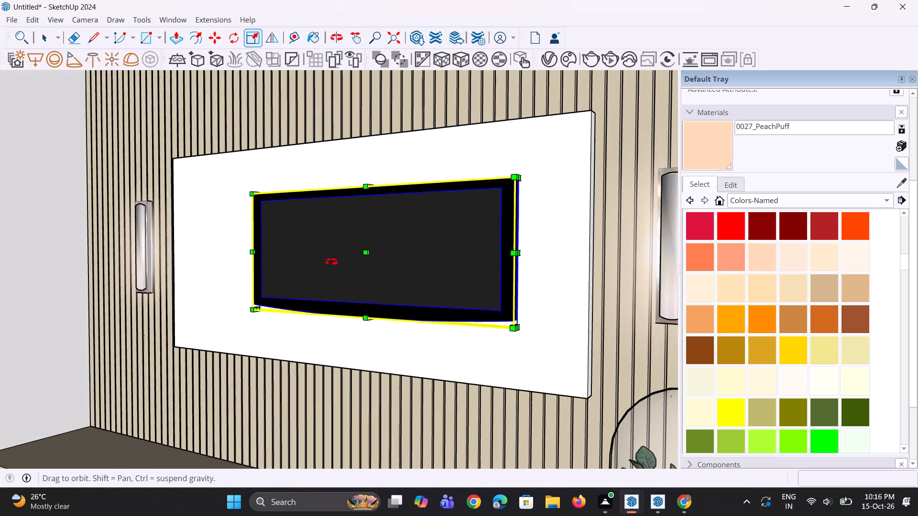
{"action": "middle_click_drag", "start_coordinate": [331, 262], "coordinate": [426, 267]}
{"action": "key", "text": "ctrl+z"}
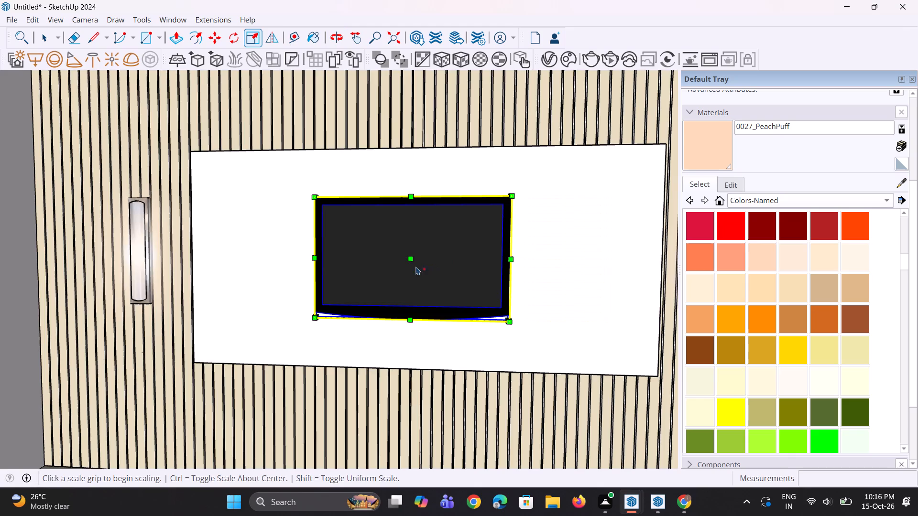
Stretch the TV slightly wider toward the plant side along the red axis and bring the whole model back into view.
{"action": "scroll", "coordinate": [503, 286], "scroll_direction": "up", "scroll_amount": 1}
{"action": "middle_click_drag", "start_coordinate": [503, 286], "coordinate": [240, 282]}
{"action": "left_click", "coordinate": [240, 282]}
{"action": "left_click_drag", "start_coordinate": [240, 282], "coordinate": [350, 278]}
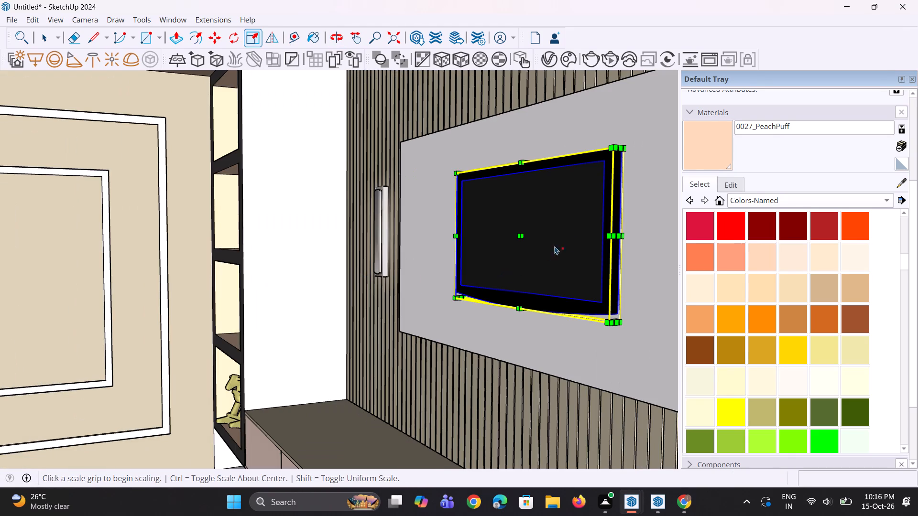
{"action": "scroll", "coordinate": [569, 237], "scroll_direction": "up", "scroll_amount": 2}
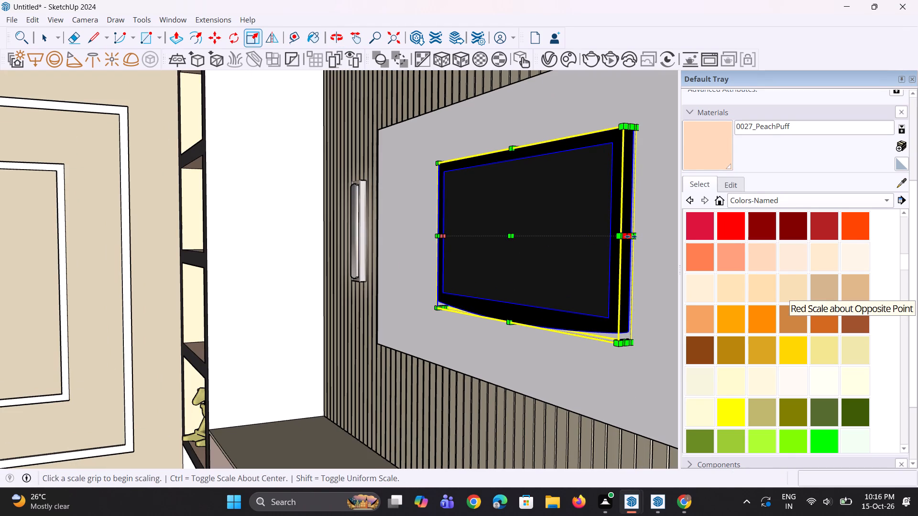
{"action": "left_click", "coordinate": [631, 236]}
{"action": "left_click", "coordinate": [641, 246]}
{"action": "scroll", "coordinate": [352, 302], "scroll_direction": "down", "scroll_amount": 4}
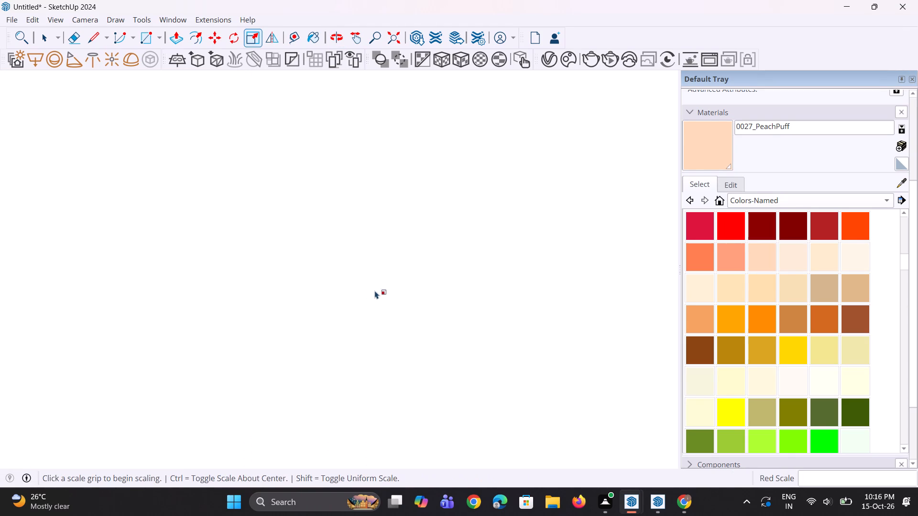
{"action": "left_click_drag", "start_coordinate": [401, 42], "coordinate": [397, 50]}
{"action": "left_click", "coordinate": [402, 40]}
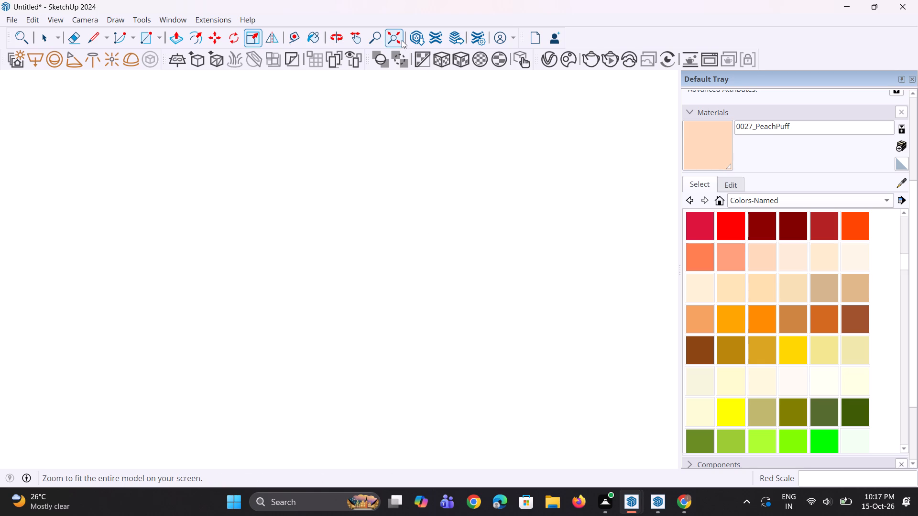
{"action": "key", "text": "space"}
{"action": "key", "text": "space"}
{"action": "key", "text": "space"}
Scale the TV taller by about 1.20 along the blue axis from its top edge.
{"action": "middle_click_drag", "start_coordinate": [250, 280], "coordinate": [398, 265]}
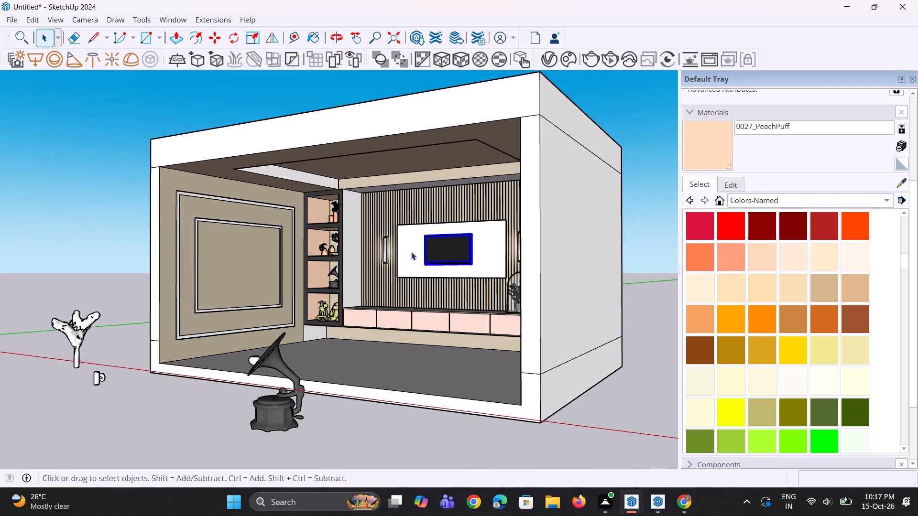
{"action": "scroll", "coordinate": [422, 243], "scroll_direction": "up", "scroll_amount": 11}
{"action": "key", "text": "s"}
{"action": "middle_click_drag", "start_coordinate": [466, 272], "coordinate": [468, 327]}
{"action": "scroll", "coordinate": [466, 248], "scroll_direction": "up", "scroll_amount": 7}
{"action": "middle_click_drag", "start_coordinate": [491, 227], "coordinate": [492, 274]}
{"action": "scroll", "coordinate": [498, 277], "scroll_direction": "up", "scroll_amount": 2}
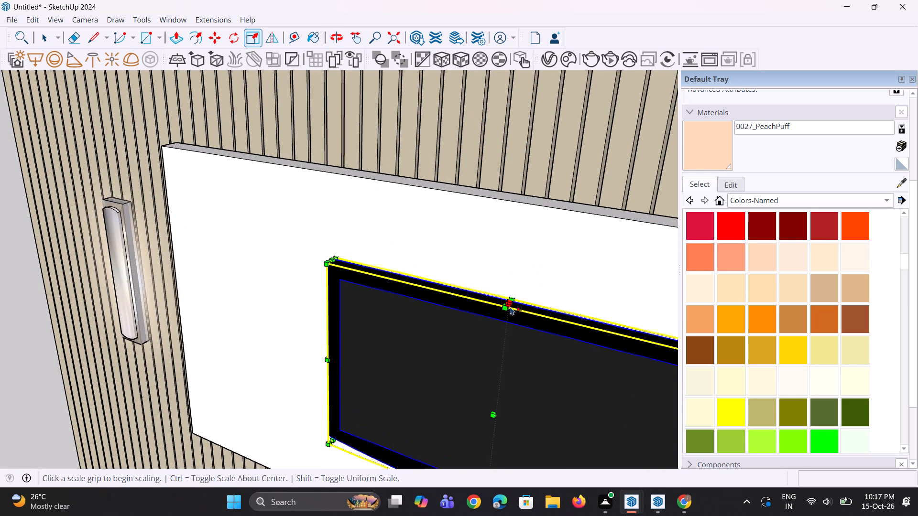
{"action": "left_click", "coordinate": [511, 306]}
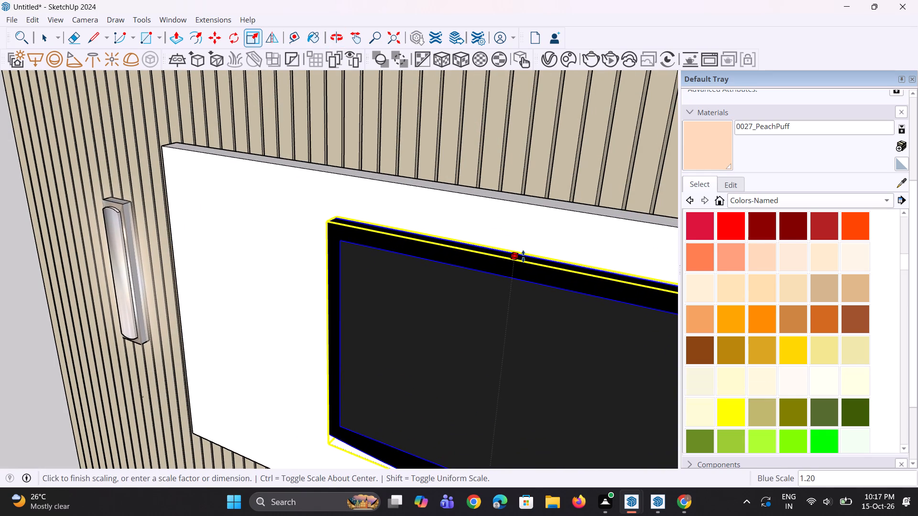
{"action": "left_click", "coordinate": [523, 256]}
Stretch the TV wider along the red axis from its side edge opposite the plant.
{"action": "middle_click_drag", "start_coordinate": [434, 319], "coordinate": [600, 281]}
{"action": "scroll", "coordinate": [488, 289], "scroll_direction": "up", "scroll_amount": 2}
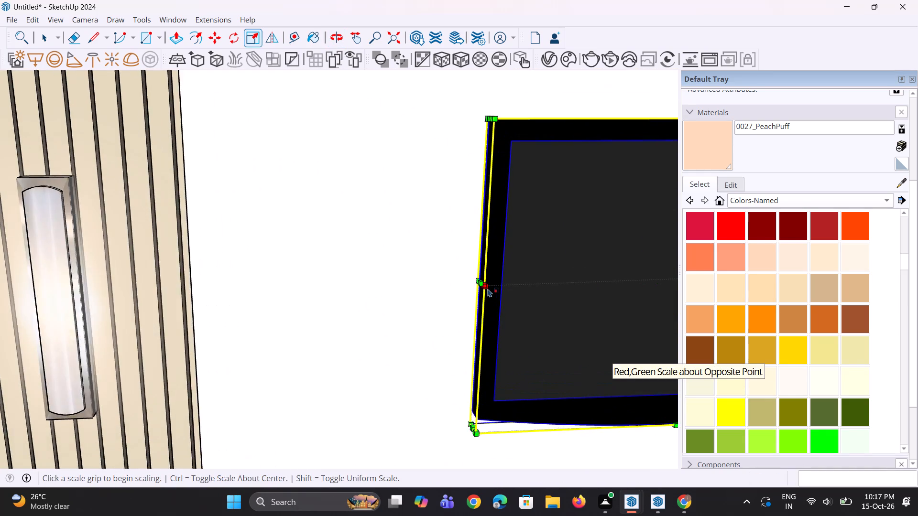
{"action": "scroll", "coordinate": [488, 289], "scroll_direction": "up", "scroll_amount": 3}
{"action": "left_click", "coordinate": [477, 282]}
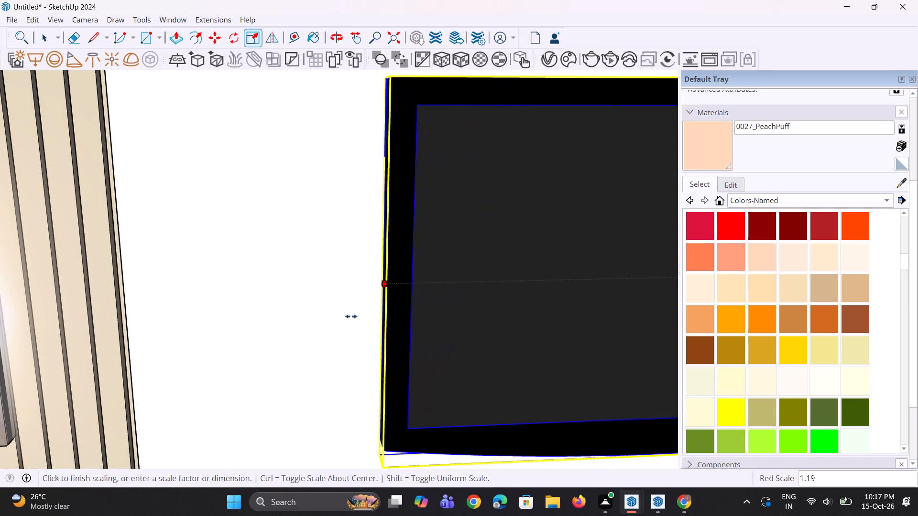
{"action": "left_click", "coordinate": [308, 314]}
{"action": "scroll", "coordinate": [279, 310], "scroll_direction": "down", "scroll_amount": 5}
Scale the TV's height by about 1.16 along the blue axis, extending its bottom edge downward.
{"action": "middle_click_drag", "start_coordinate": [415, 319], "coordinate": [382, 235]}
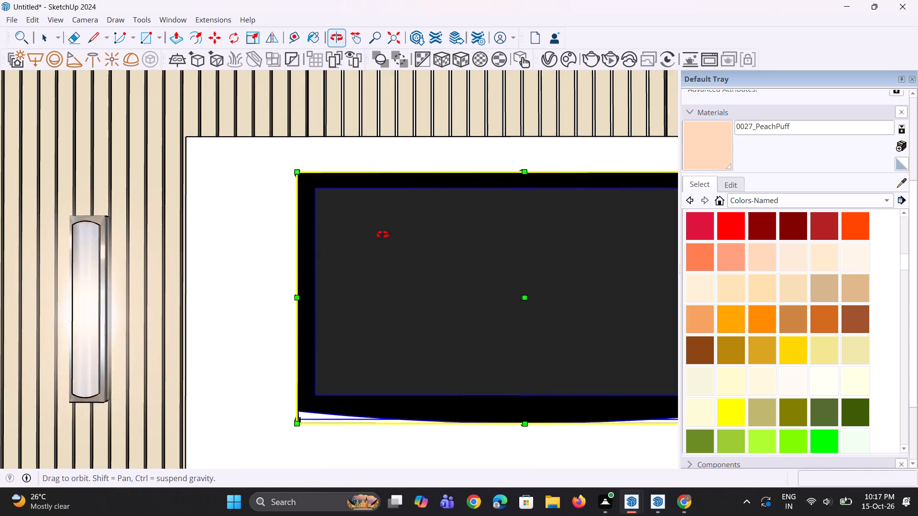
{"action": "middle_click_drag", "start_coordinate": [382, 235], "coordinate": [378, 214]}
{"action": "scroll", "coordinate": [378, 214], "scroll_direction": "down", "scroll_amount": 10}
{"action": "scroll", "coordinate": [423, 321], "scroll_direction": "up", "scroll_amount": 1}
{"action": "middle_click_drag", "start_coordinate": [423, 321], "coordinate": [426, 288]}
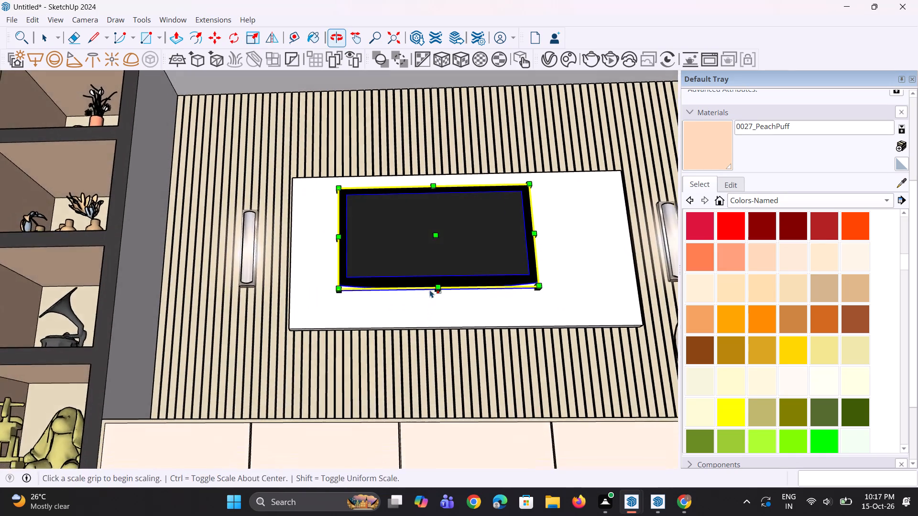
{"action": "scroll", "coordinate": [443, 312], "scroll_direction": "up", "scroll_amount": 17}
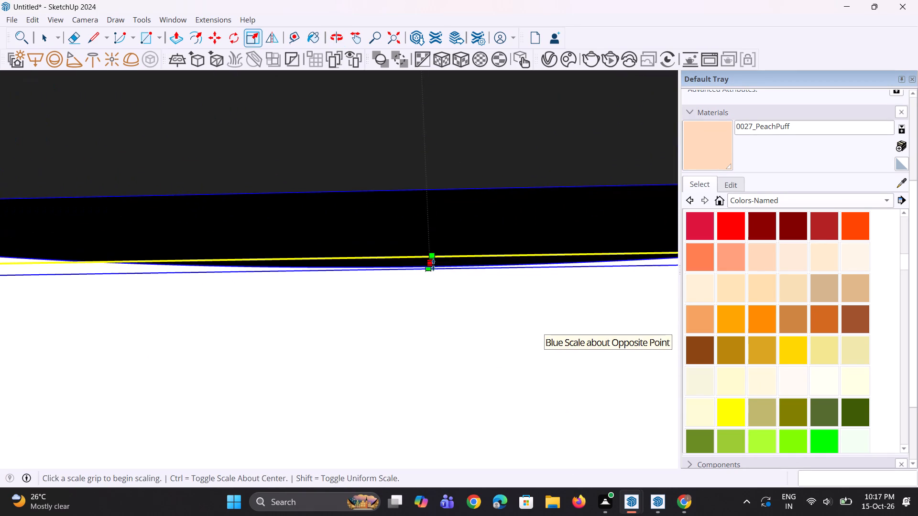
{"action": "left_click", "coordinate": [433, 265]}
{"action": "scroll", "coordinate": [426, 340], "scroll_direction": "down", "scroll_amount": 9}
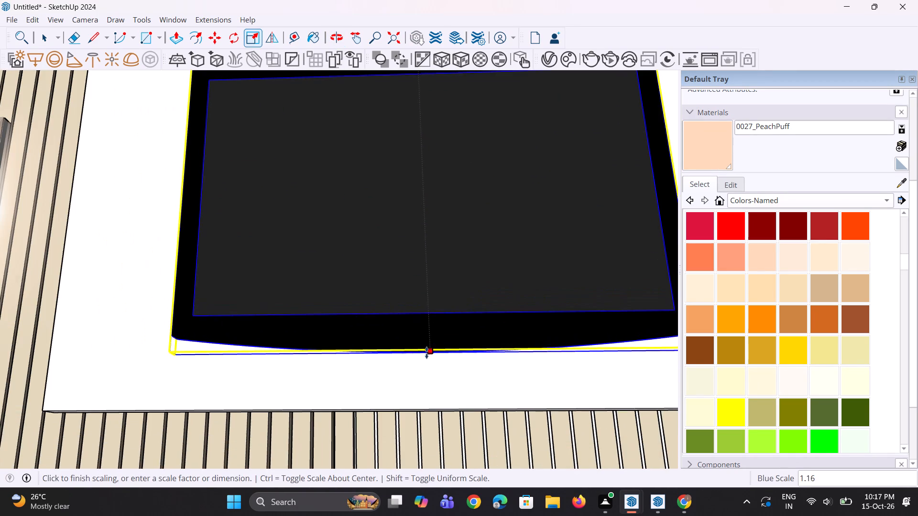
{"action": "left_click", "coordinate": [426, 353]}
Scale the TV's width by about 1.22 along the red axis toward the plant side and leave the Scale tool.
{"action": "scroll", "coordinate": [376, 358], "scroll_direction": "down", "scroll_amount": 6}
{"action": "scroll", "coordinate": [467, 338], "scroll_direction": "up", "scroll_amount": 1}
{"action": "middle_click_drag", "start_coordinate": [467, 338], "coordinate": [267, 379]}
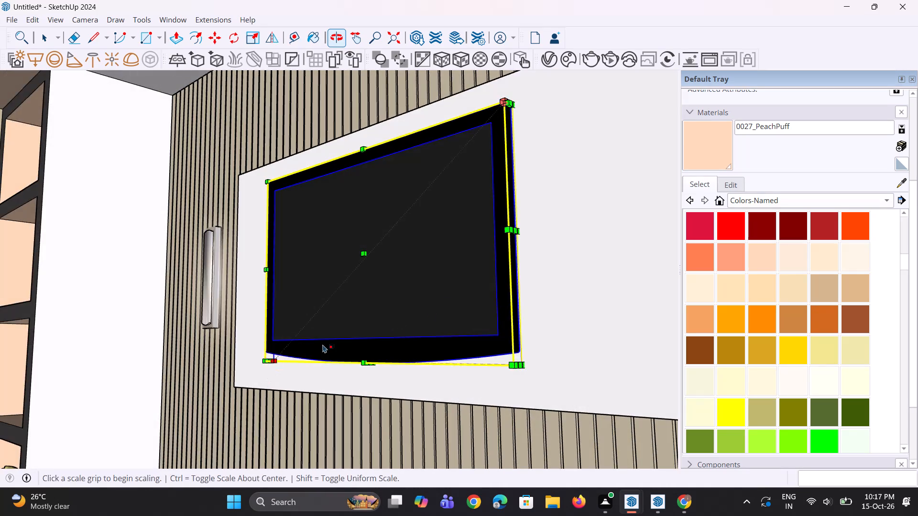
{"action": "scroll", "coordinate": [474, 279], "scroll_direction": "up", "scroll_amount": 2}
{"action": "left_click", "coordinate": [526, 221]}
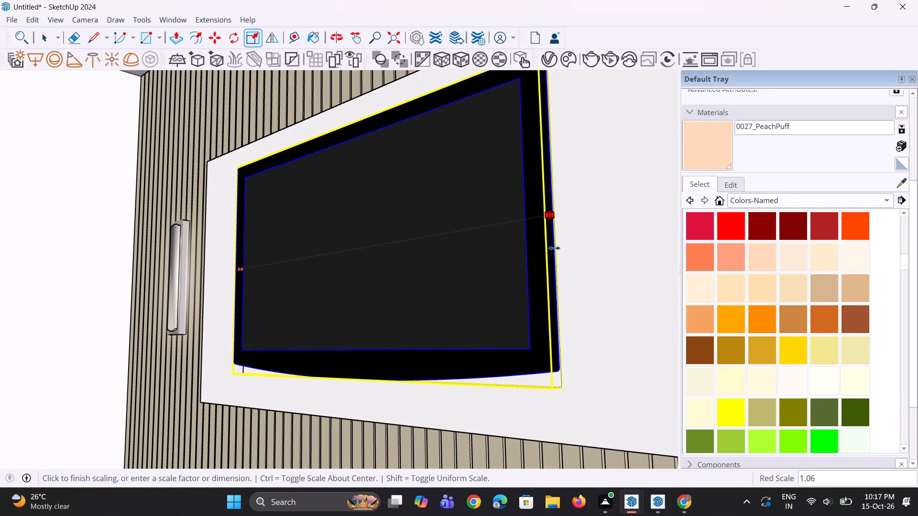
{"action": "scroll", "coordinate": [554, 248], "scroll_direction": "down", "scroll_amount": 8}
{"action": "left_click", "coordinate": [593, 258]}
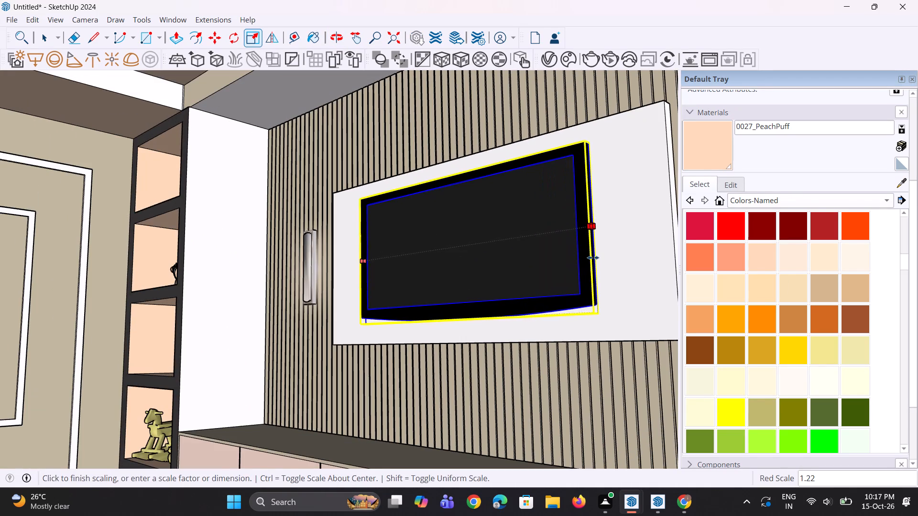
{"action": "scroll", "coordinate": [401, 343], "scroll_direction": "down", "scroll_amount": 5}
{"action": "middle_click_drag", "start_coordinate": [403, 343], "coordinate": [409, 342]}
{"action": "key", "text": "space"}
{"action": "key", "text": "space"}
{"action": "key", "text": "space"}
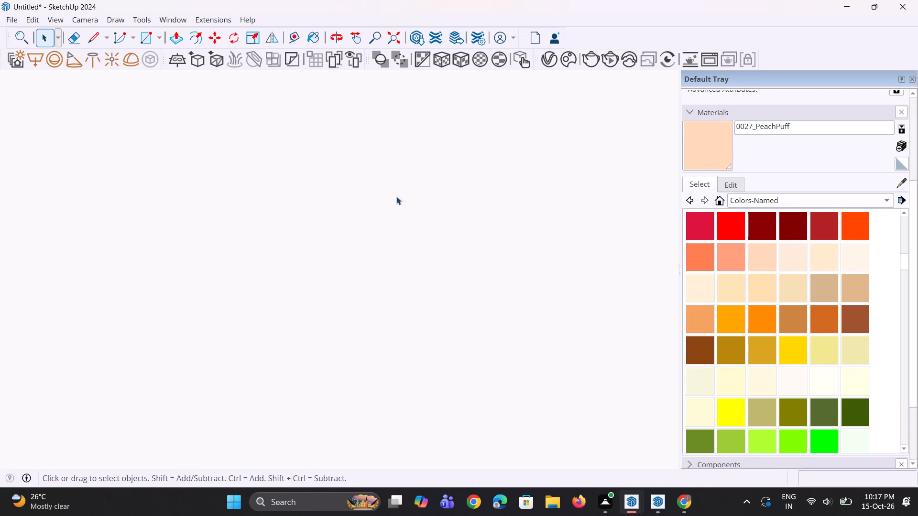
Fit the whole model in view, clear the selection and examine the enlarged TV on the wall from the room's open front.
{"action": "left_click", "coordinate": [396, 42]}
{"action": "left_click_drag", "start_coordinate": [390, 171], "coordinate": [349, 304]}
{"action": "middle_click_drag", "start_coordinate": [363, 312], "coordinate": [439, 320]}
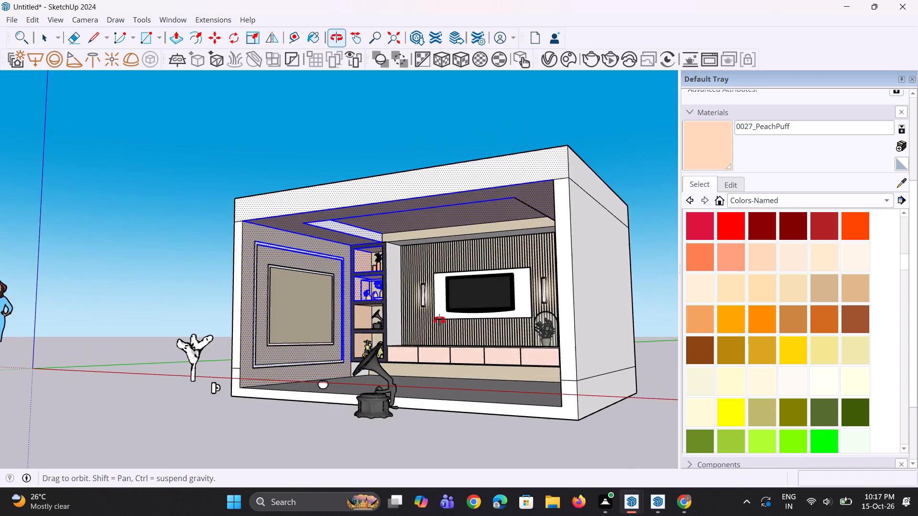
{"action": "middle_click_drag", "start_coordinate": [439, 320], "coordinate": [472, 317]}
{"action": "key", "text": "space"}
{"action": "left_click", "coordinate": [192, 306]}
{"action": "middle_click_drag", "start_coordinate": [587, 348], "coordinate": [586, 349]}
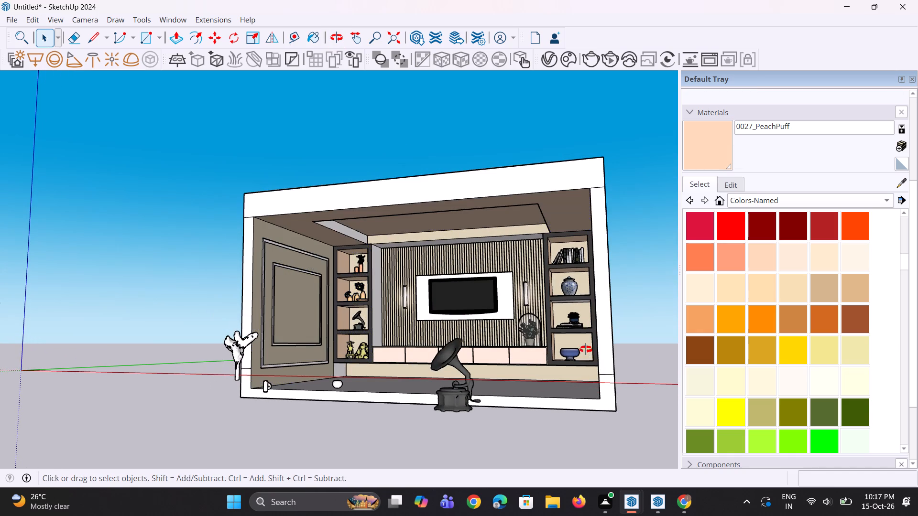
{"action": "middle_click_drag", "start_coordinate": [586, 349], "coordinate": [562, 351]}
{"action": "scroll", "coordinate": [562, 349], "scroll_direction": "down", "scroll_amount": 5}
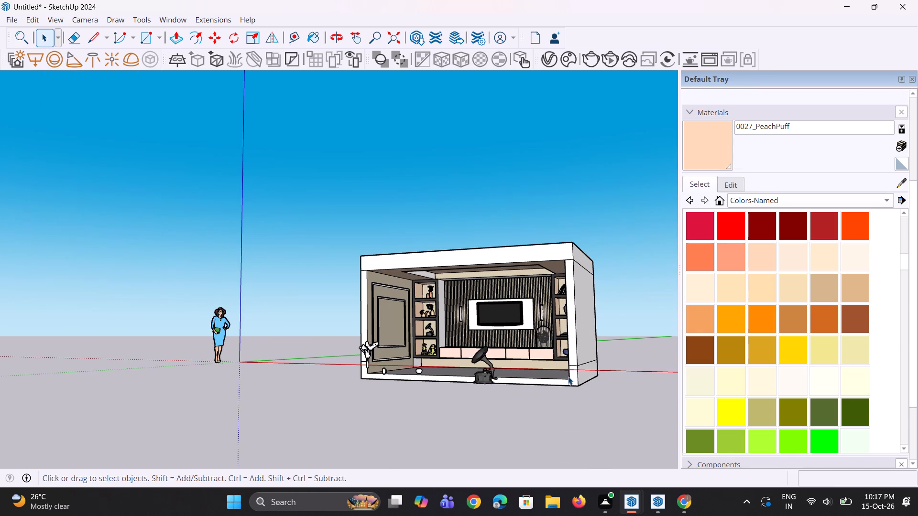
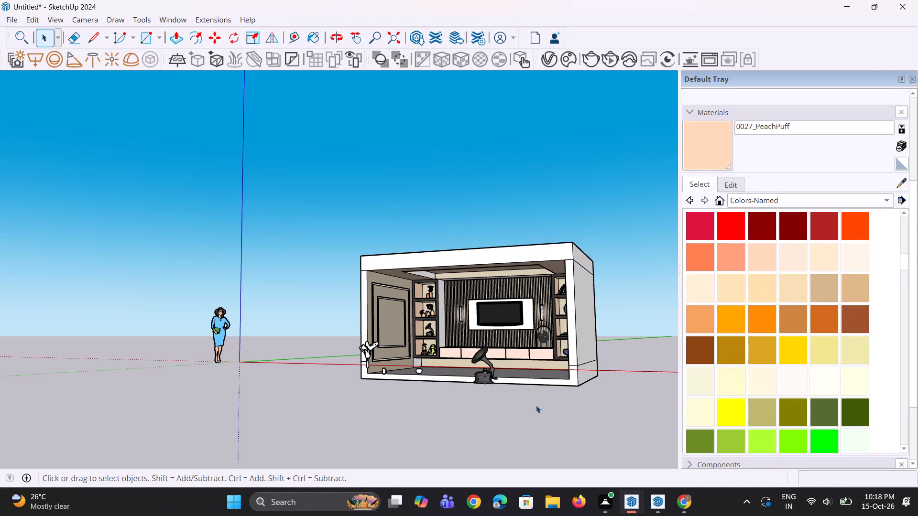
Delete the spare gramophone standing on the floor at the room's open front.
{"action": "scroll", "coordinate": [450, 317], "scroll_direction": "down", "scroll_amount": 3}
{"action": "middle_click_drag", "start_coordinate": [474, 327], "coordinate": [493, 340]}
{"action": "scroll", "coordinate": [485, 365], "scroll_direction": "up", "scroll_amount": 4}
{"action": "left_click", "coordinate": [482, 365]}
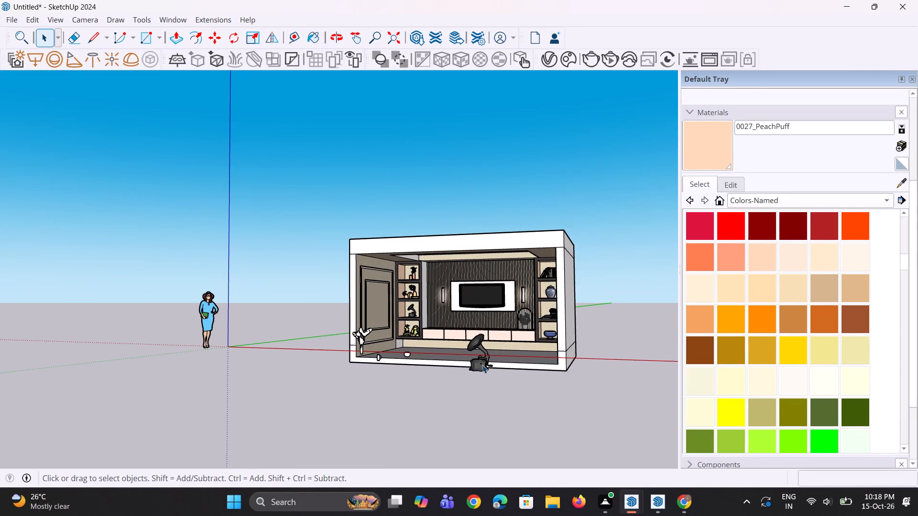
{"action": "scroll", "coordinate": [491, 357], "scroll_direction": "up", "scroll_amount": 4}
{"action": "key", "text": "Delete"}
Delete the leftover small box-shaped object, white bowl and white branching sculpture near the room's front floor edge.
{"action": "scroll", "coordinate": [465, 326], "scroll_direction": "down", "scroll_amount": 4}
{"action": "middle_click_drag", "start_coordinate": [472, 321], "coordinate": [480, 301]}
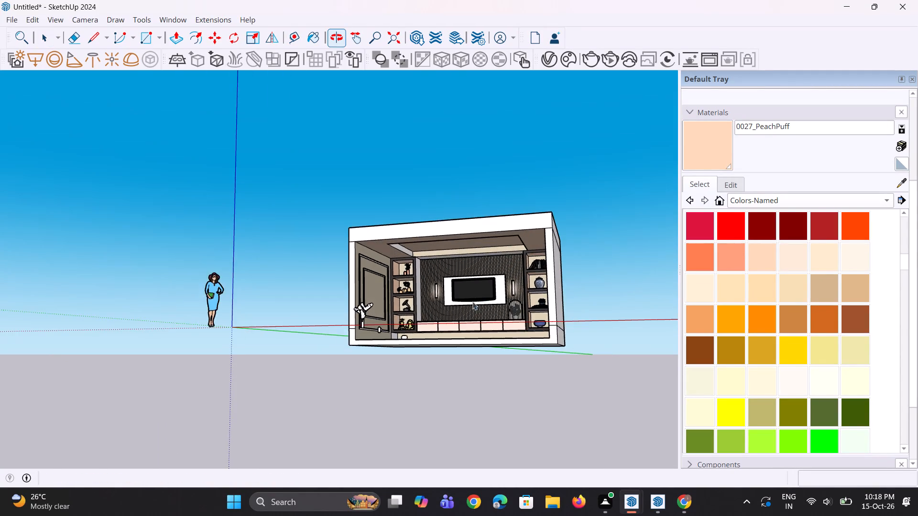
{"action": "scroll", "coordinate": [344, 329], "scroll_direction": "up", "scroll_amount": 6}
{"action": "scroll", "coordinate": [358, 338], "scroll_direction": "down", "scroll_amount": 3}
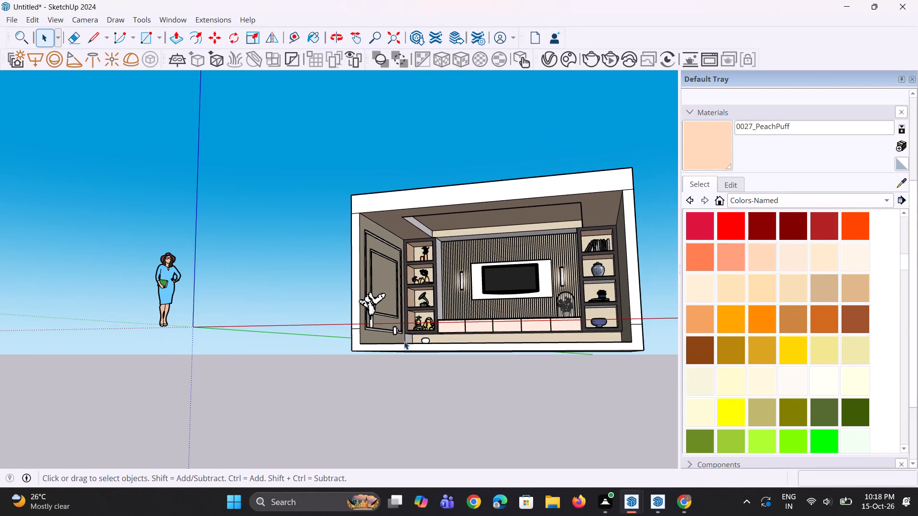
{"action": "middle_click_drag", "start_coordinate": [404, 341], "coordinate": [405, 381]}
{"action": "scroll", "coordinate": [401, 381], "scroll_direction": "up", "scroll_amount": 7}
{"action": "left_click", "coordinate": [388, 364]}
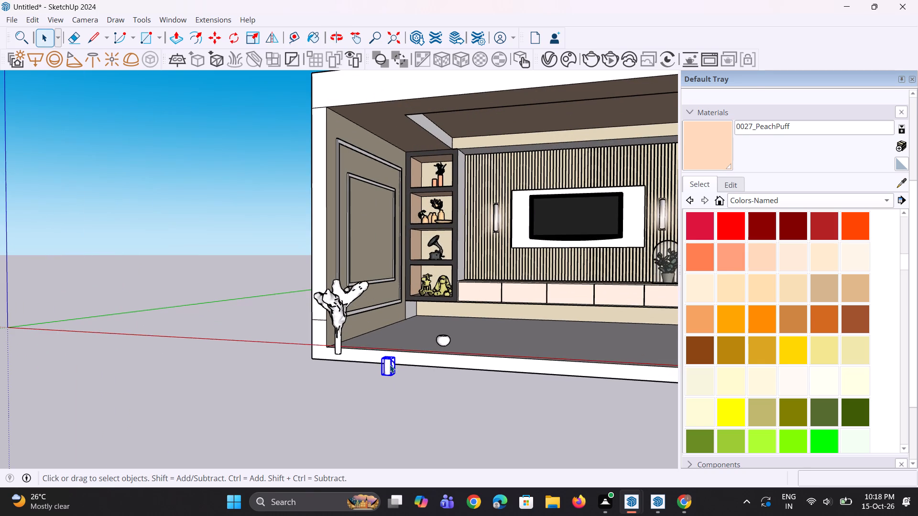
{"action": "scroll", "coordinate": [395, 368], "scroll_direction": "up", "scroll_amount": 2}
{"action": "key", "text": "Delete"}
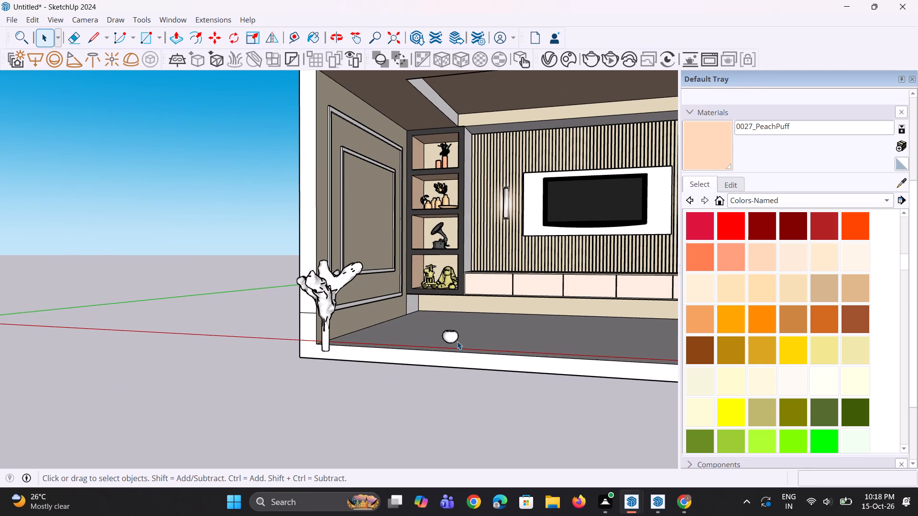
{"action": "left_click", "coordinate": [455, 337]}
{"action": "key", "text": "Delete"}
{"action": "left_click", "coordinate": [326, 349]}
{"action": "key", "text": "Delete"}
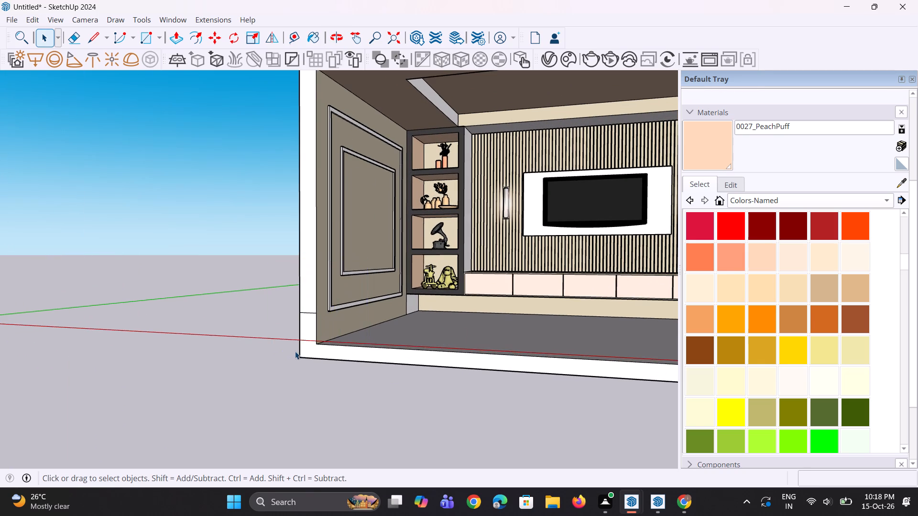
Examine the cleared room, cabinets, shelves and TV wall from the open front and close up.
{"action": "scroll", "coordinate": [295, 351], "scroll_direction": "down", "scroll_amount": 9}
{"action": "middle_click_drag", "start_coordinate": [318, 334], "coordinate": [346, 344]}
{"action": "scroll", "coordinate": [519, 334], "scroll_direction": "up", "scroll_amount": 3}
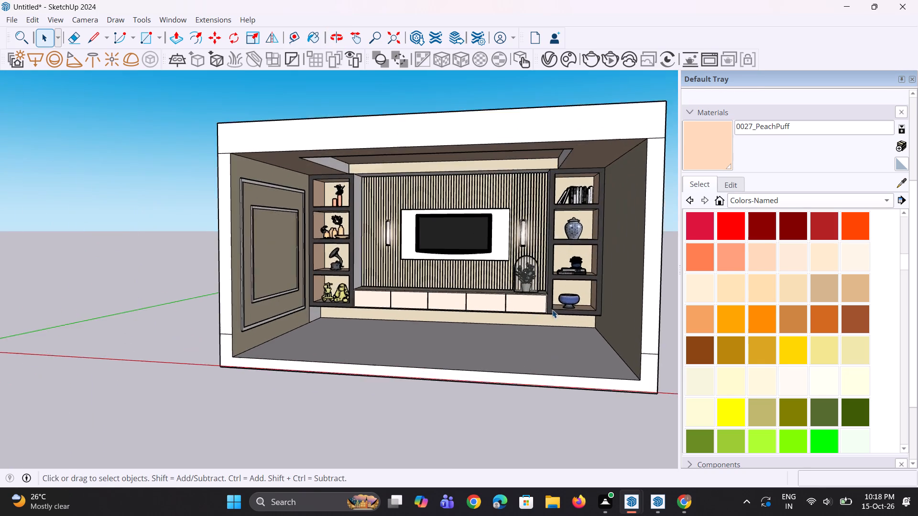
{"action": "scroll", "coordinate": [564, 305], "scroll_direction": "up", "scroll_amount": 11}
{"action": "middle_click_drag", "start_coordinate": [564, 305], "coordinate": [499, 288]}
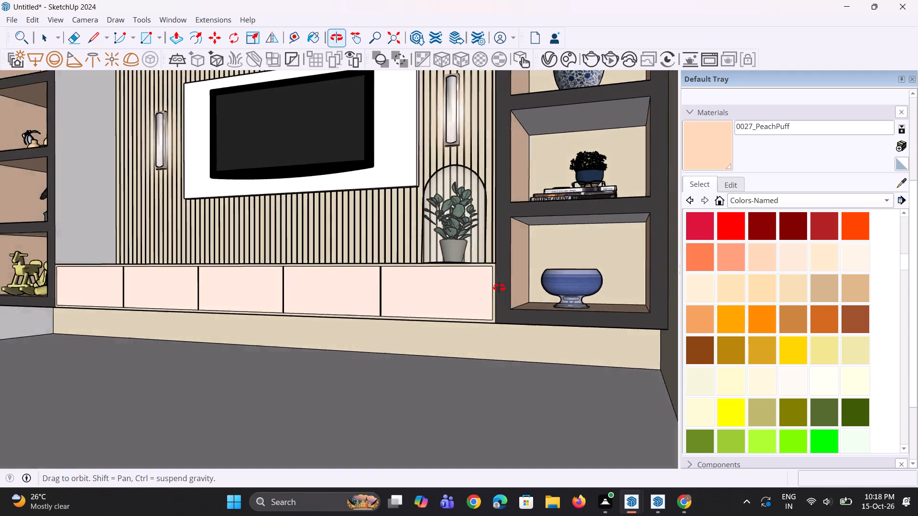
{"action": "middle_click_drag", "start_coordinate": [499, 288], "coordinate": [552, 276]}
{"action": "scroll", "coordinate": [531, 307], "scroll_direction": "down", "scroll_amount": 9}
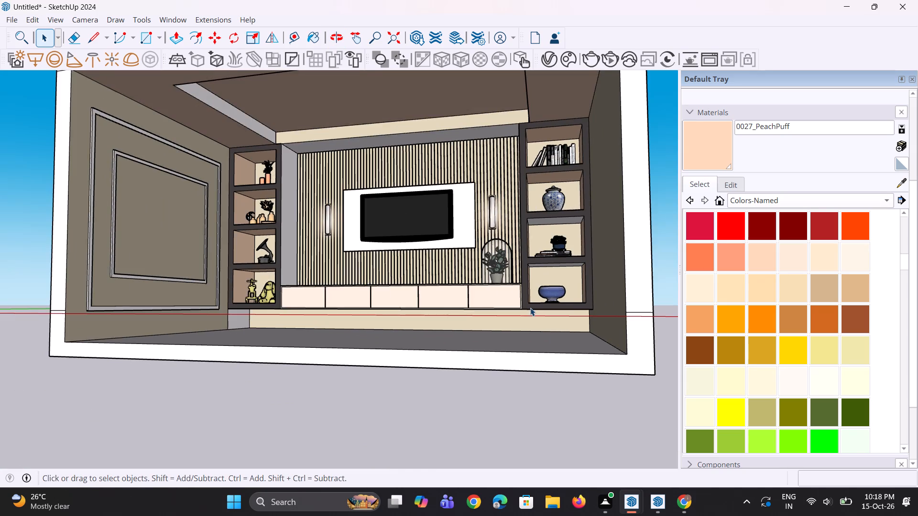
{"action": "scroll", "coordinate": [462, 324], "scroll_direction": "down", "scroll_amount": 1}
{"action": "middle_click_drag", "start_coordinate": [465, 347], "coordinate": [469, 376]}
{"action": "scroll", "coordinate": [470, 396], "scroll_direction": "down", "scroll_amount": 3}
{"action": "scroll", "coordinate": [430, 164], "scroll_direction": "up", "scroll_amount": 2}
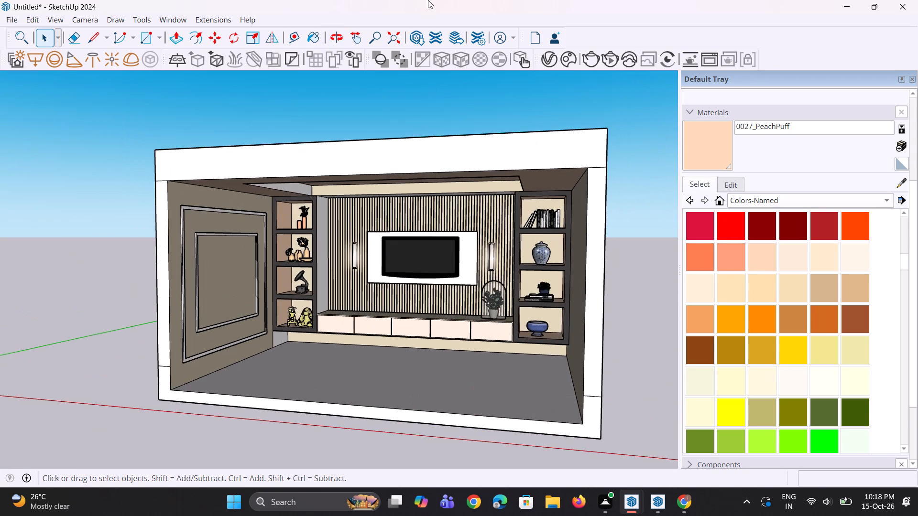
{"action": "scroll", "coordinate": [428, 0], "scroll_direction": "up", "scroll_amount": 1}
{"action": "scroll", "coordinate": [421, 105], "scroll_direction": "up", "scroll_amount": 3}
{"action": "scroll", "coordinate": [415, 260], "scroll_direction": "up", "scroll_amount": 2}
{"action": "middle_click_drag", "start_coordinate": [417, 298], "coordinate": [409, 282]}
{"action": "scroll", "coordinate": [417, 298], "scroll_direction": "up", "scroll_amount": 1}
{"action": "scroll", "coordinate": [421, 282], "scroll_direction": "down", "scroll_amount": 2}
{"action": "scroll", "coordinate": [377, 309], "scroll_direction": "up", "scroll_amount": 5}
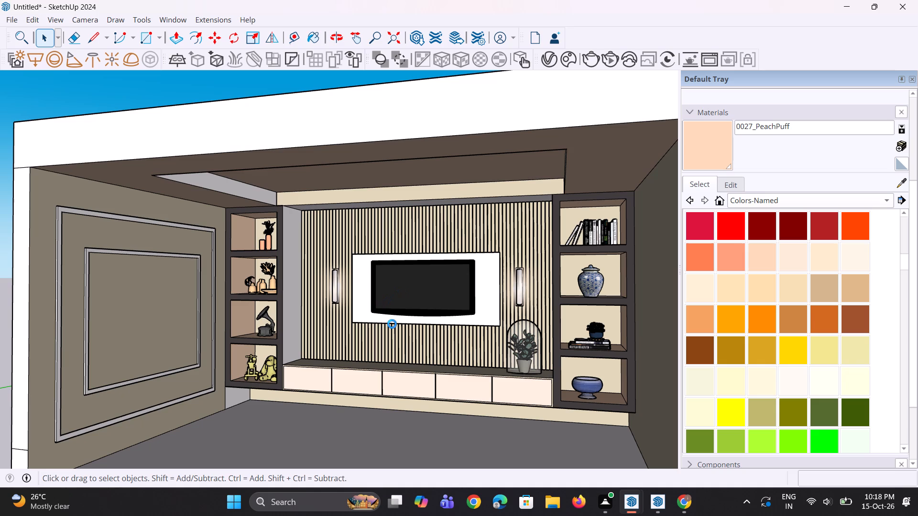
{"action": "scroll", "coordinate": [358, 301], "scroll_direction": "down", "scroll_amount": 1}
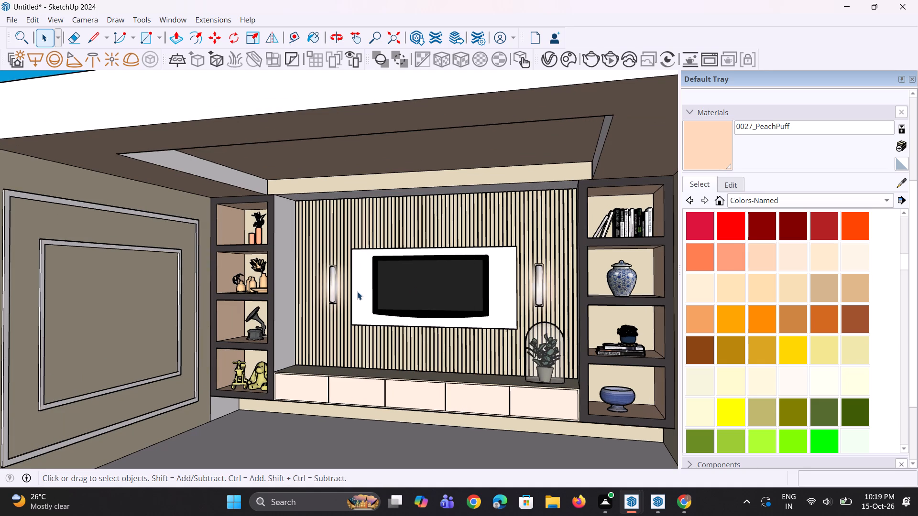
Push/Pull the recessed ceiling face downward by about 4 1/2" and clear the selection.
{"action": "scroll", "coordinate": [304, 223], "scroll_direction": "down", "scroll_amount": 2}
{"action": "middle_click_drag", "start_coordinate": [309, 203], "coordinate": [309, 201]}
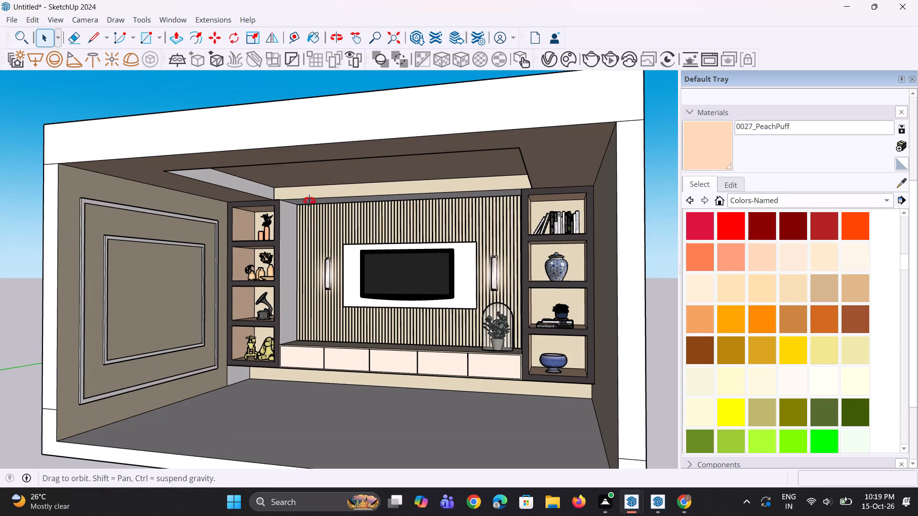
{"action": "middle_click_drag", "start_coordinate": [309, 201], "coordinate": [311, 192]}
{"action": "scroll", "coordinate": [311, 192], "scroll_direction": "up", "scroll_amount": 2}
{"action": "key", "text": "p"}
{"action": "left_click", "coordinate": [345, 165]}
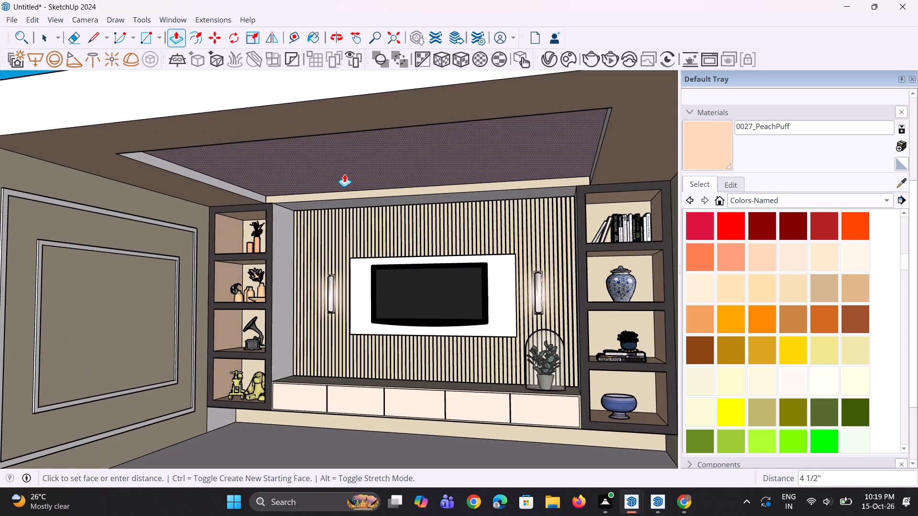
{"action": "left_click", "coordinate": [343, 174]}
{"action": "scroll", "coordinate": [318, 211], "scroll_direction": "down", "scroll_amount": 9}
{"action": "key", "text": "space"}
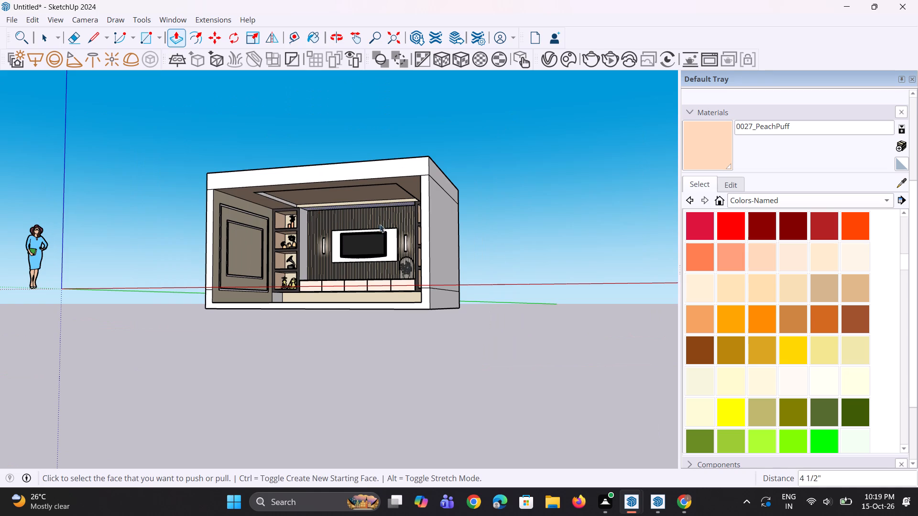
{"action": "key", "text": "space"}
{"action": "left_click", "coordinate": [516, 261]}
Examine the TV wall and the adjusted ceiling recess from close up and from the room's open front.
{"action": "scroll", "coordinate": [401, 223], "scroll_direction": "up", "scroll_amount": 3}
{"action": "scroll", "coordinate": [344, 228], "scroll_direction": "up", "scroll_amount": 2}
{"action": "middle_click_drag", "start_coordinate": [323, 262], "coordinate": [332, 263]}
{"action": "scroll", "coordinate": [332, 263], "scroll_direction": "up", "scroll_amount": 3}
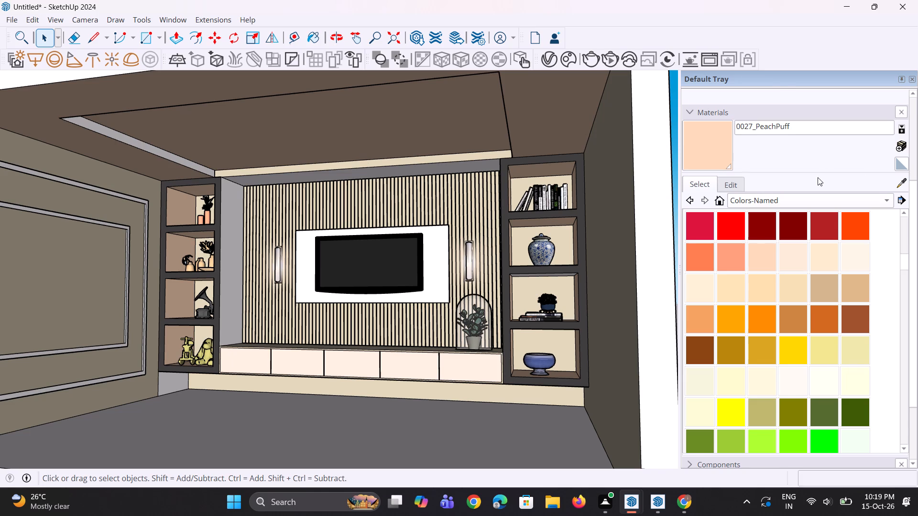
{"action": "scroll", "coordinate": [762, 183], "scroll_direction": "down", "scroll_amount": 1}
{"action": "scroll", "coordinate": [481, 230], "scroll_direction": "down", "scroll_amount": 9}
{"action": "middle_click_drag", "start_coordinate": [455, 254], "coordinate": [459, 223]}
{"action": "scroll", "coordinate": [475, 113], "scroll_direction": "up", "scroll_amount": 3}
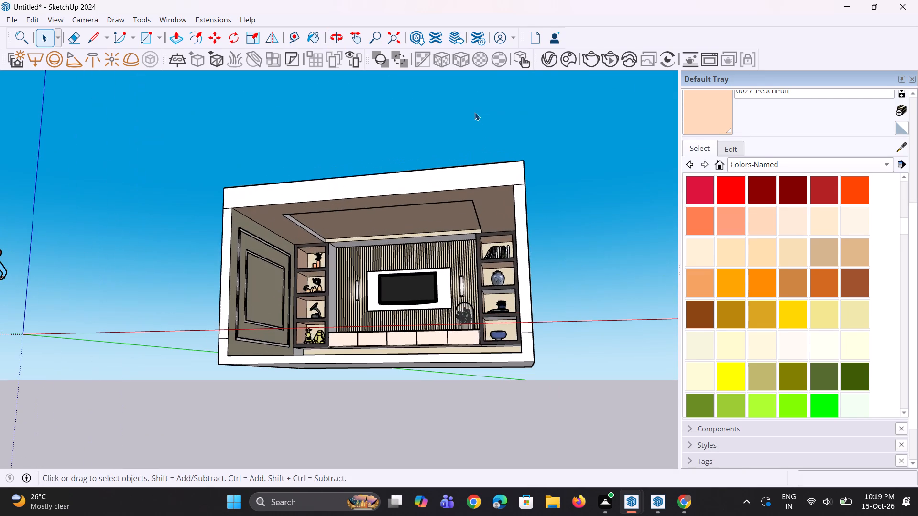
{"action": "scroll", "coordinate": [457, 193], "scroll_direction": "up", "scroll_amount": 2}
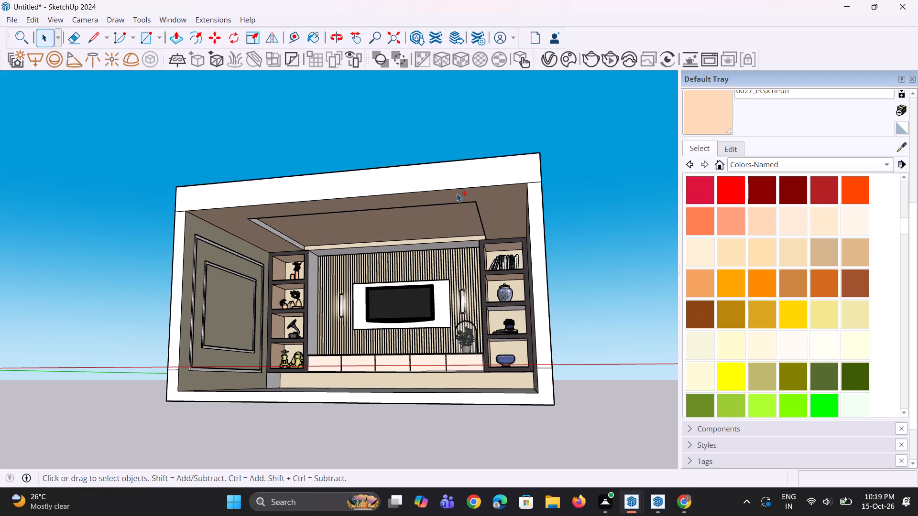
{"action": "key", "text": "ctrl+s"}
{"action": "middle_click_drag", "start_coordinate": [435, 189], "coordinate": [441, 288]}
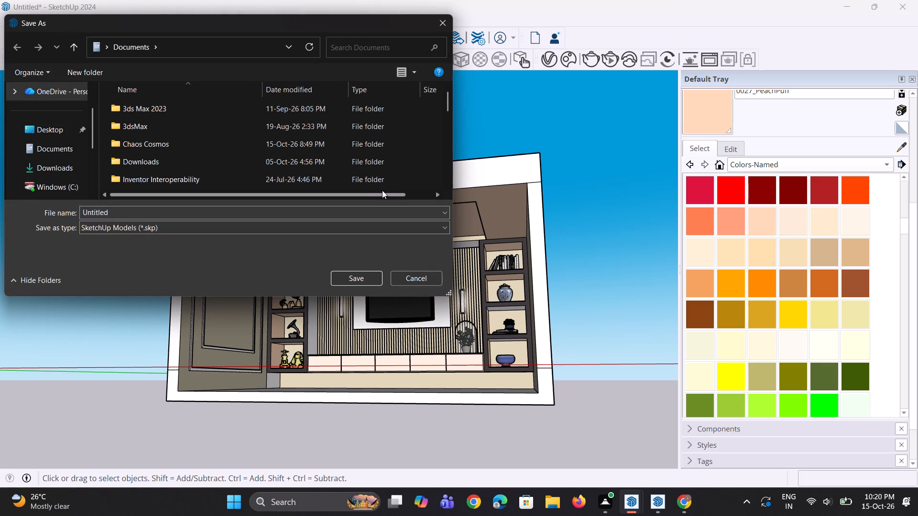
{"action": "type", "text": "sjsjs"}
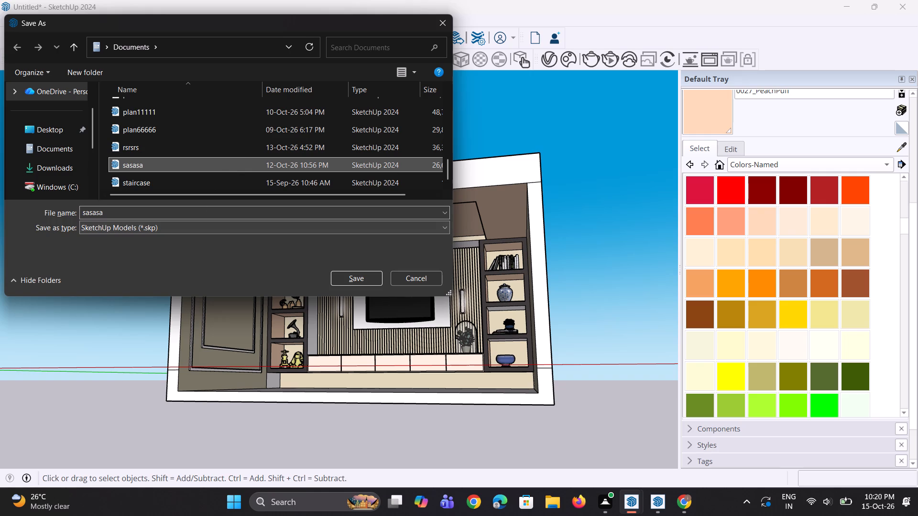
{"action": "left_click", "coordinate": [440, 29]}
Save the model in the Documents folder under the file name sjsjsjsj.
{"action": "key", "text": "ctrl+s"}
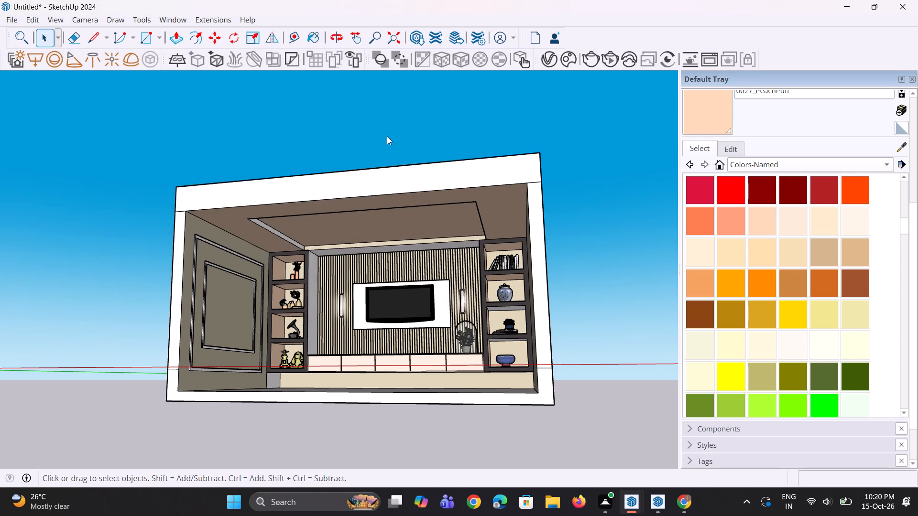
{"action": "key", "text": "s"}
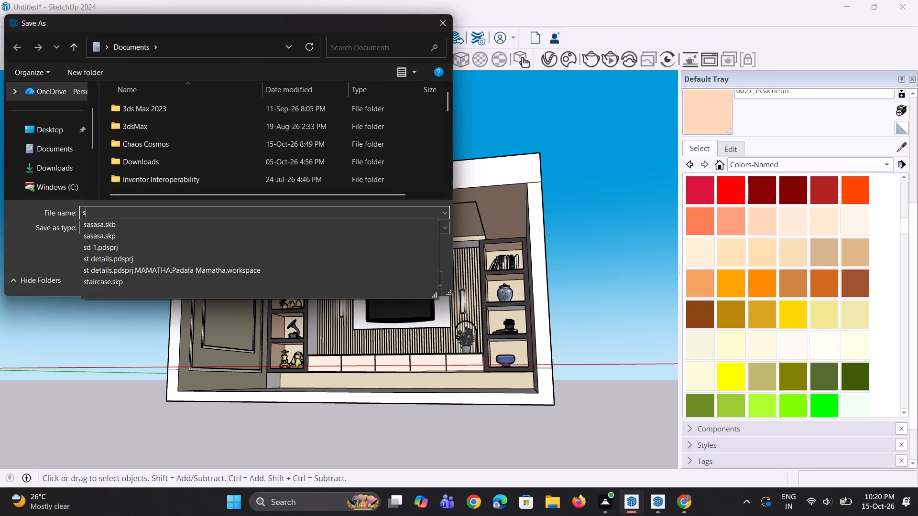
{"action": "type", "text": "jsjsjsj"}
{"action": "key", "text": "Return"}
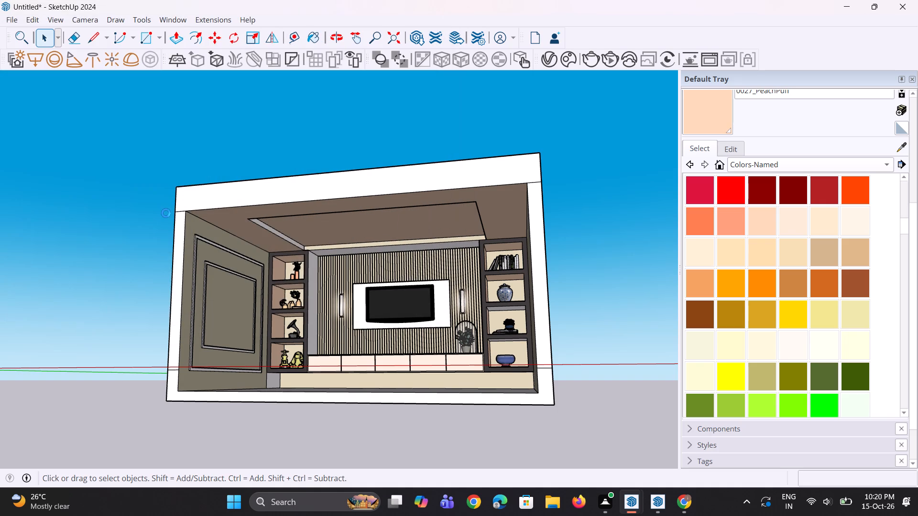
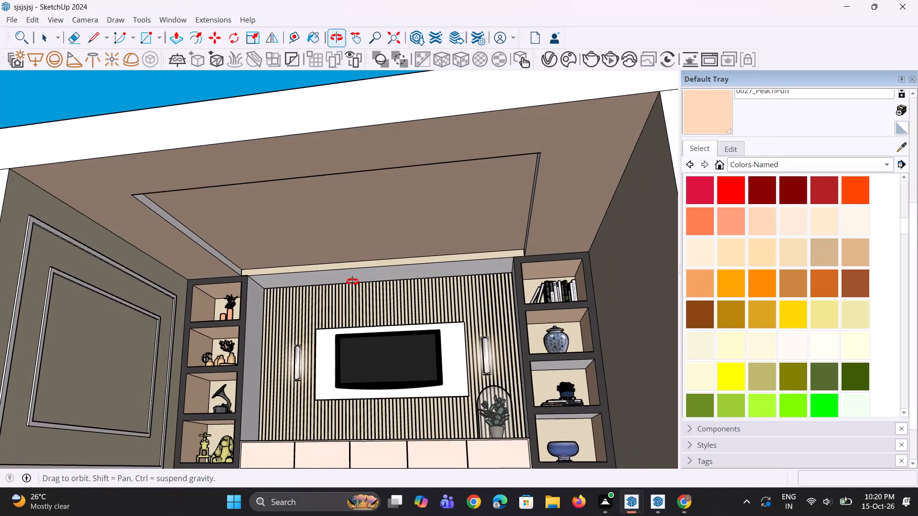
Sample the Generic material at the slatted TV panel and paint both side faces of the TV recess with it.
{"action": "scroll", "coordinate": [279, 279], "scroll_direction": "down", "scroll_amount": 2}
{"action": "middle_click_drag", "start_coordinate": [259, 292], "coordinate": [260, 312]}
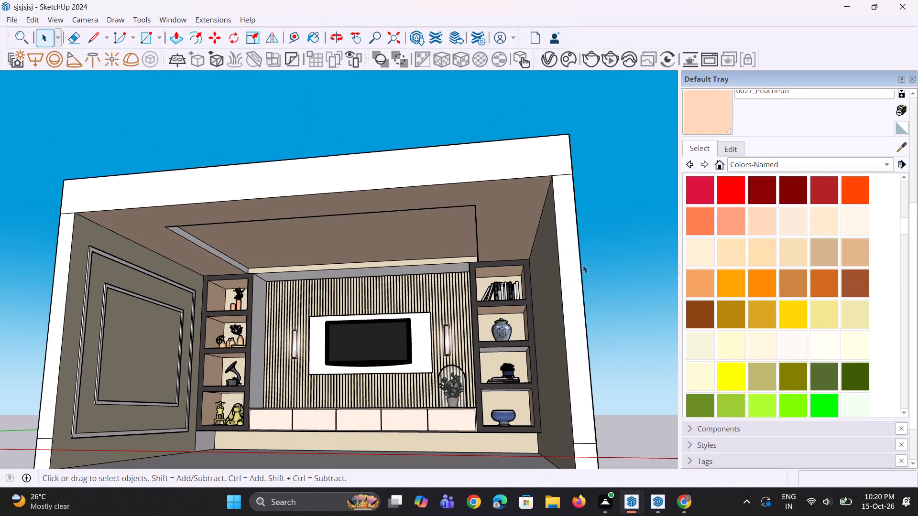
{"action": "scroll", "coordinate": [717, 301], "scroll_direction": "up", "scroll_amount": 2}
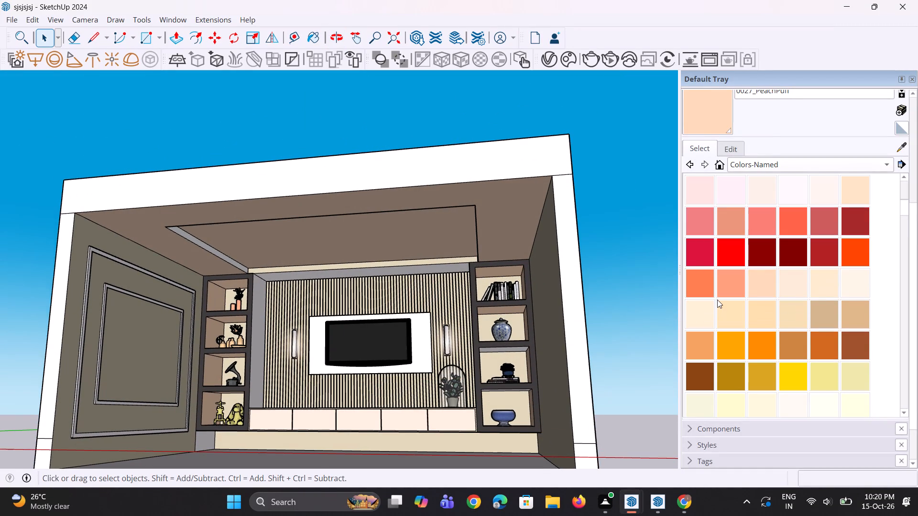
{"action": "scroll", "coordinate": [717, 298], "scroll_direction": "up", "scroll_amount": 1}
{"action": "left_click", "coordinate": [901, 150]}
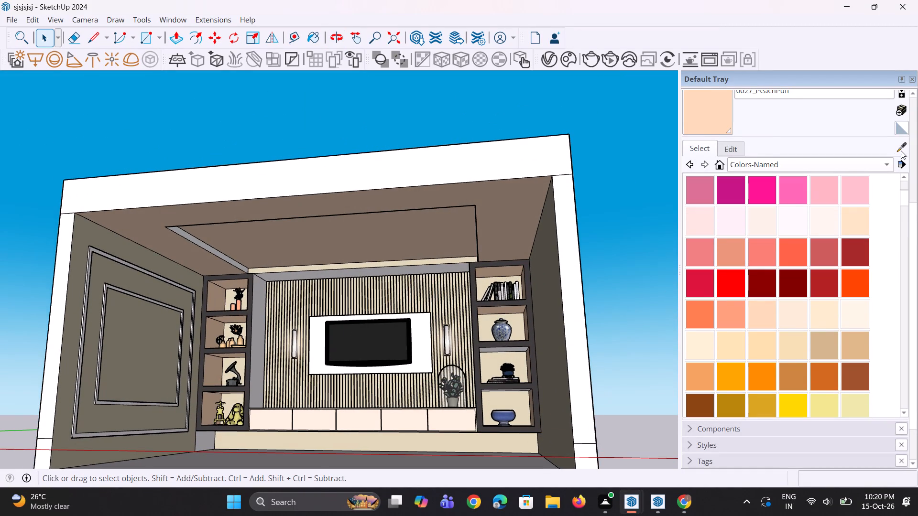
{"action": "left_click", "coordinate": [451, 286]}
{"action": "scroll", "coordinate": [284, 327], "scroll_direction": "up", "scroll_amount": 3}
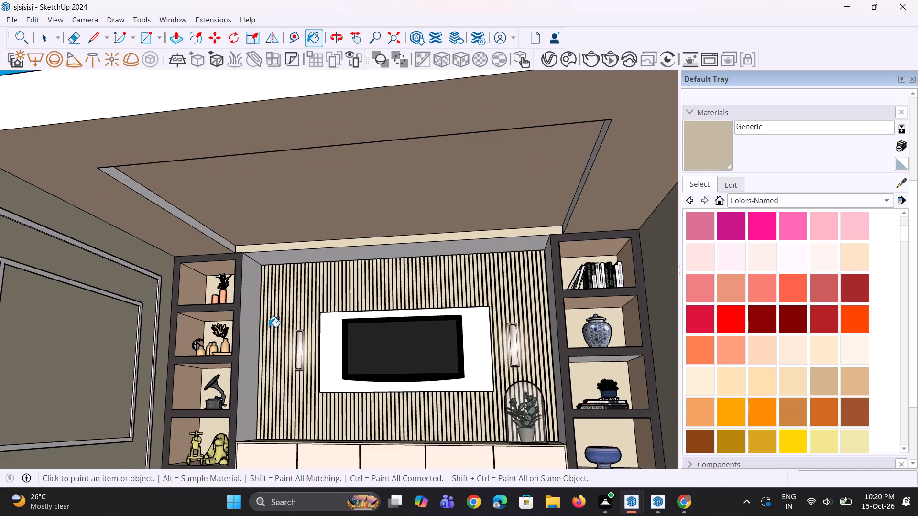
{"action": "scroll", "coordinate": [269, 327], "scroll_direction": "up", "scroll_amount": 3}
{"action": "left_click", "coordinate": [249, 339]}
{"action": "scroll", "coordinate": [246, 339], "scroll_direction": "down", "scroll_amount": 5}
{"action": "middle_click_drag", "start_coordinate": [481, 365], "coordinate": [525, 373]}
{"action": "scroll", "coordinate": [515, 373], "scroll_direction": "up", "scroll_amount": 1}
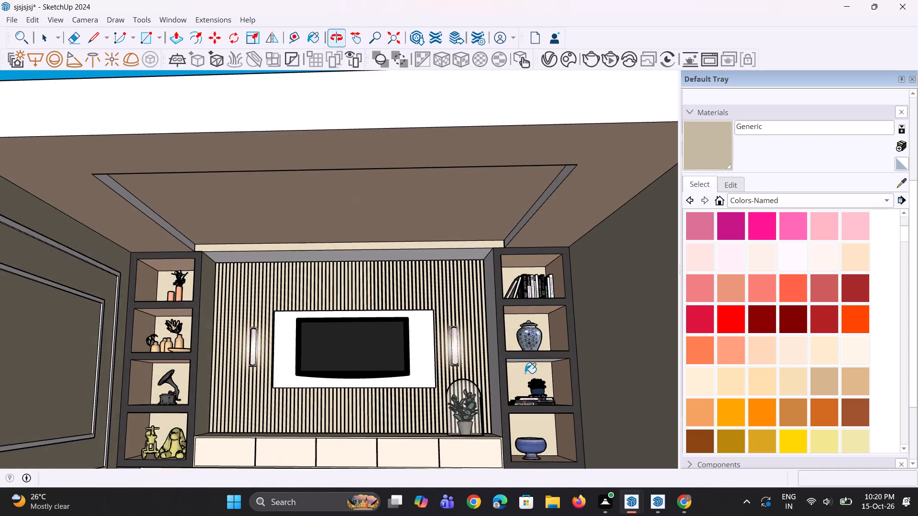
{"action": "scroll", "coordinate": [500, 357], "scroll_direction": "up", "scroll_amount": 3}
{"action": "left_click", "coordinate": [493, 348]}
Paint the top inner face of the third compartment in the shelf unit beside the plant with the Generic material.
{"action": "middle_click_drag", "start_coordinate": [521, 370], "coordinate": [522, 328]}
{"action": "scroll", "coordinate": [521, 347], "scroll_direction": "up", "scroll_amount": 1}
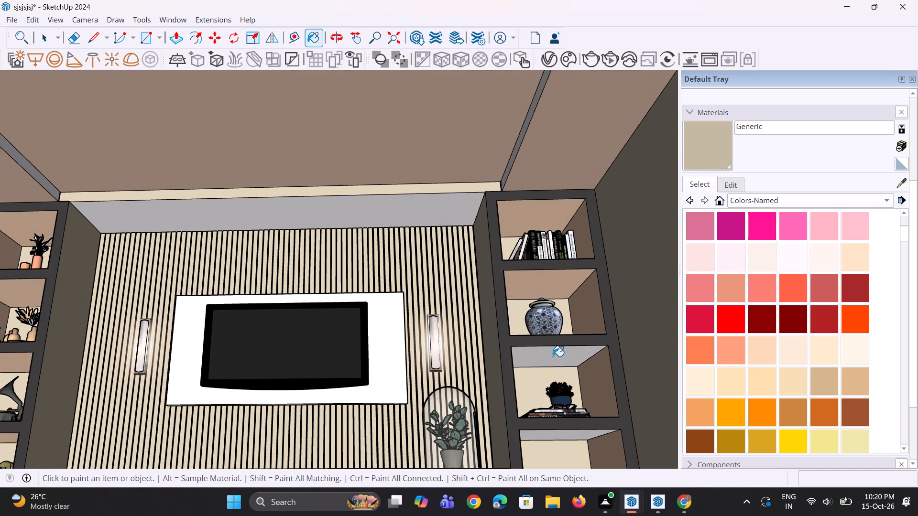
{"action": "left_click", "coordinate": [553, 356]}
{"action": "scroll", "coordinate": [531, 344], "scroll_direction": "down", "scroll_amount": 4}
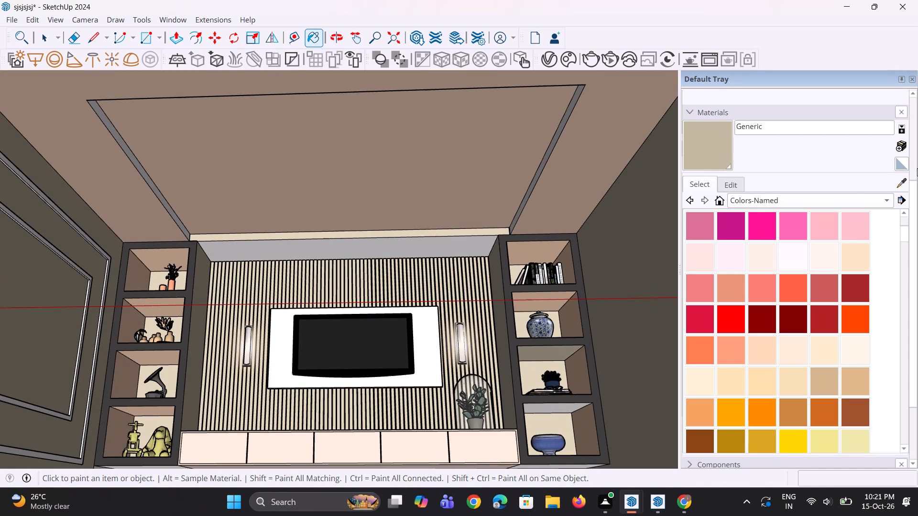
Sample 0027_PeachPuff from the vase compartment and paint the top inner faces of the two compartments below it.
{"action": "left_click_drag", "start_coordinate": [903, 179], "coordinate": [890, 193]}
{"action": "scroll", "coordinate": [591, 366], "scroll_direction": "up", "scroll_amount": 2}
{"action": "left_click", "coordinate": [576, 318]}
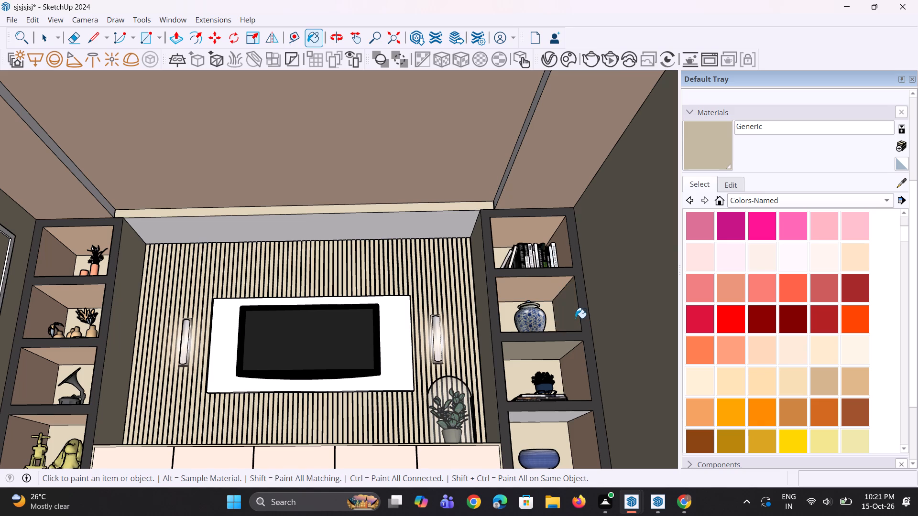
{"action": "left_click", "coordinate": [900, 186]}
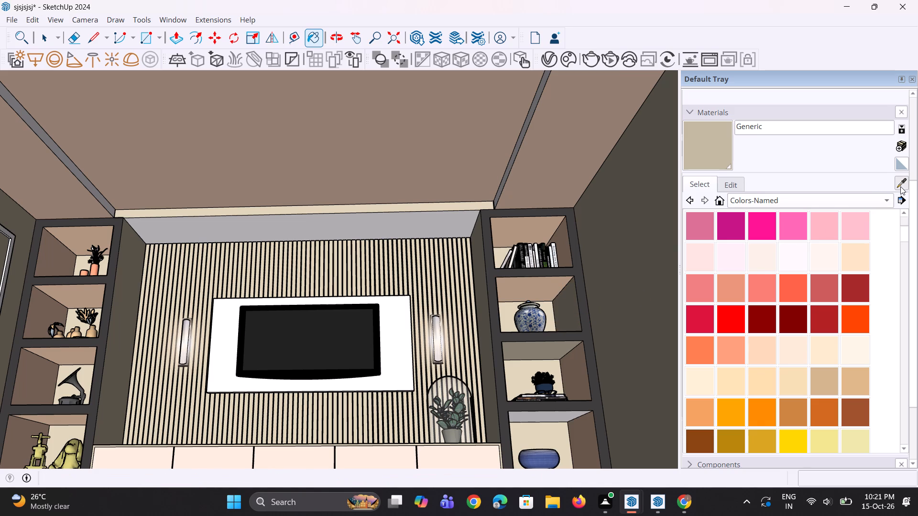
{"action": "left_click", "coordinate": [707, 189]}
{"action": "left_click", "coordinate": [552, 286]}
{"action": "left_click", "coordinate": [562, 311]}
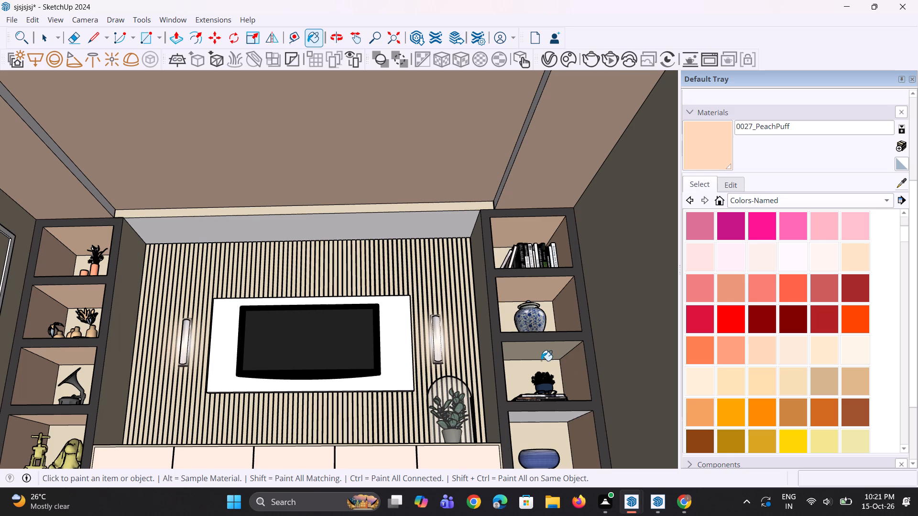
{"action": "left_click", "coordinate": [539, 352]}
{"action": "scroll", "coordinate": [504, 330], "scroll_direction": "down", "scroll_amount": 4}
{"action": "scroll", "coordinate": [548, 396], "scroll_direction": "up", "scroll_amount": 3}
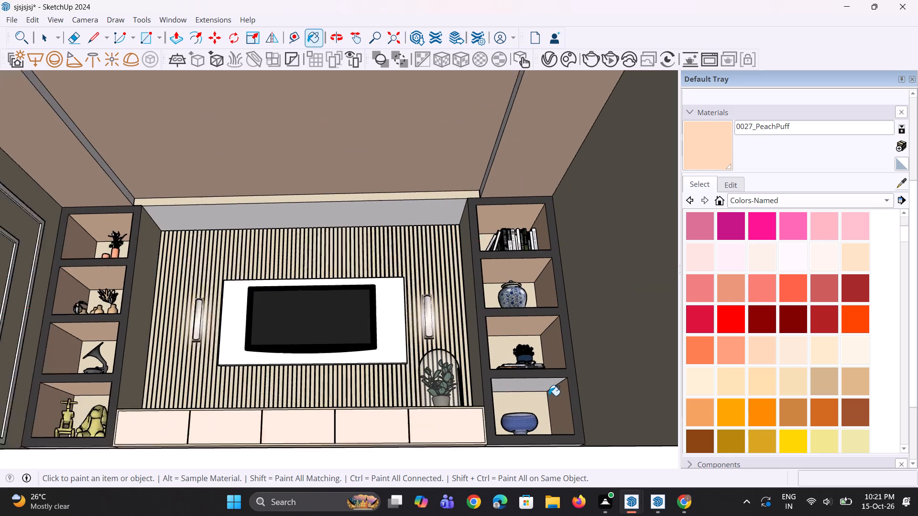
{"action": "scroll", "coordinate": [549, 396], "scroll_direction": "up", "scroll_amount": 1}
{"action": "left_click", "coordinate": [545, 382]}
Examine the painted shelf compartments and the whole TV wall from close up and from the room's open front.
{"action": "middle_click_drag", "start_coordinate": [545, 382], "coordinate": [481, 414]}
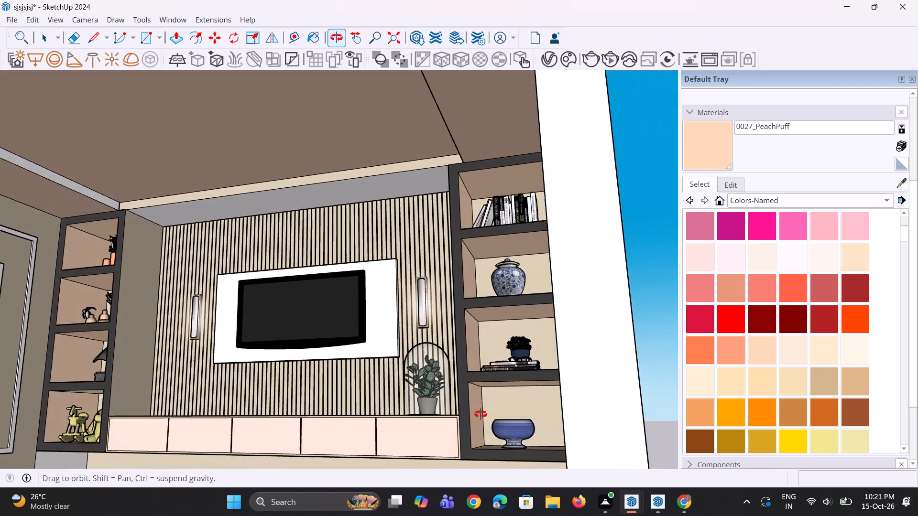
{"action": "middle_click_drag", "start_coordinate": [481, 414], "coordinate": [503, 419]}
{"action": "scroll", "coordinate": [507, 402], "scroll_direction": "down", "scroll_amount": 5}
{"action": "middle_click_drag", "start_coordinate": [507, 402], "coordinate": [521, 423]}
{"action": "scroll", "coordinate": [495, 292], "scroll_direction": "up", "scroll_amount": 3}
{"action": "scroll", "coordinate": [483, 308], "scroll_direction": "down", "scroll_amount": 5}
{"action": "scroll", "coordinate": [483, 308], "scroll_direction": "up", "scroll_amount": 1}
{"action": "middle_click_drag", "start_coordinate": [485, 304], "coordinate": [491, 293]}
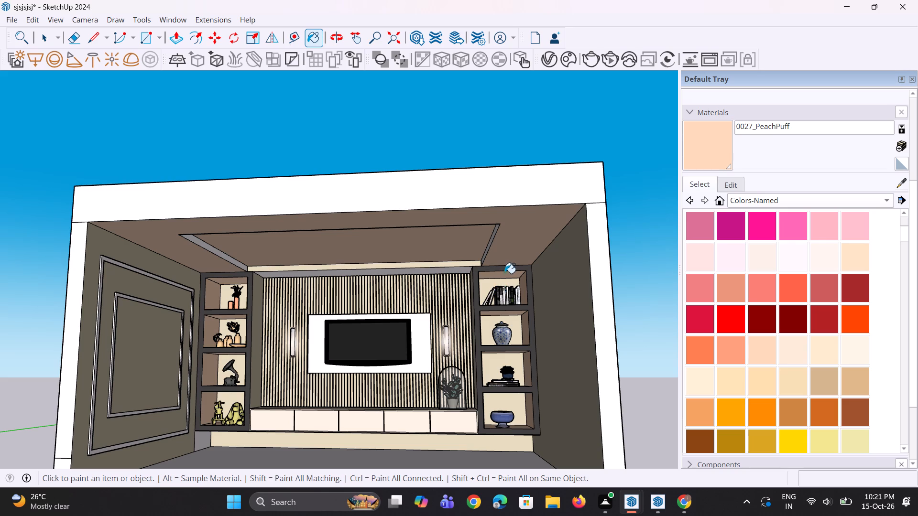
{"action": "scroll", "coordinate": [381, 316], "scroll_direction": "down", "scroll_amount": 2}
{"action": "scroll", "coordinate": [320, 331], "scroll_direction": "up", "scroll_amount": 7}
Paint the grey top face of the recess above the slatted TV panel with 0027_PeachPuff.
{"action": "middle_click_drag", "start_coordinate": [311, 337], "coordinate": [268, 337]}
{"action": "scroll", "coordinate": [267, 337], "scroll_direction": "down", "scroll_amount": 5}
{"action": "middle_click_drag", "start_coordinate": [289, 296], "coordinate": [311, 233]}
{"action": "scroll", "coordinate": [314, 245], "scroll_direction": "up", "scroll_amount": 3}
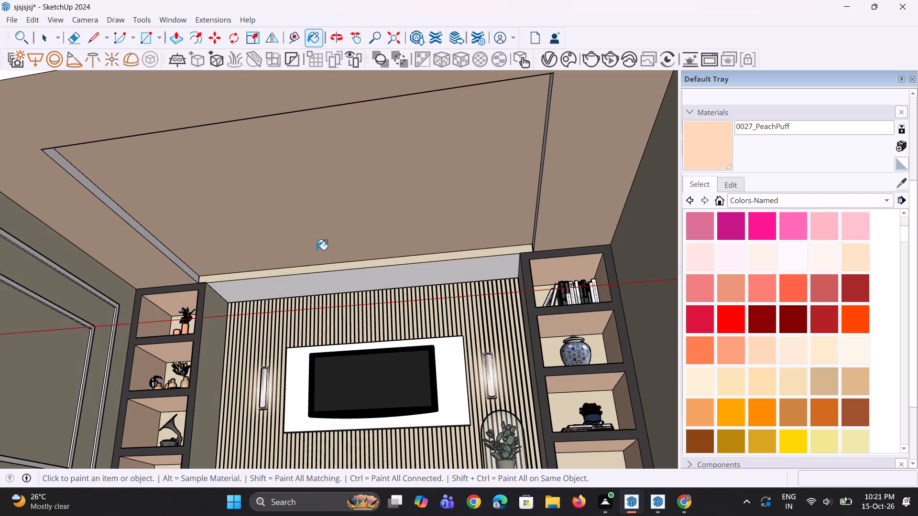
{"action": "left_click", "coordinate": [323, 279]}
Examine the painted recess and TV wall from the room's open front and from close up.
{"action": "scroll", "coordinate": [324, 282], "scroll_direction": "down", "scroll_amount": 5}
{"action": "middle_click_drag", "start_coordinate": [363, 270], "coordinate": [379, 304]}
{"action": "scroll", "coordinate": [379, 304], "scroll_direction": "up", "scroll_amount": 1}
{"action": "scroll", "coordinate": [346, 266], "scroll_direction": "down", "scroll_amount": 5}
{"action": "middle_click_drag", "start_coordinate": [317, 271], "coordinate": [317, 294]}
{"action": "scroll", "coordinate": [327, 298], "scroll_direction": "up", "scroll_amount": 4}
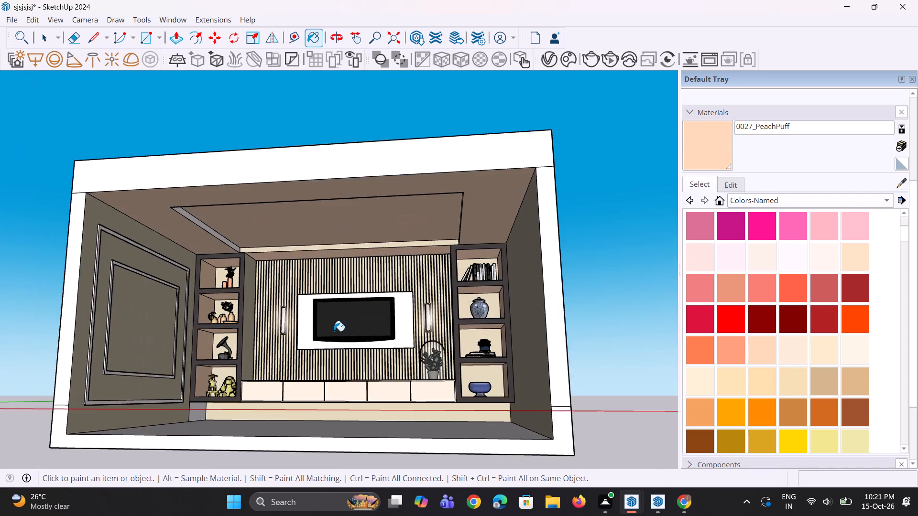
{"action": "scroll", "coordinate": [334, 331], "scroll_direction": "up", "scroll_amount": 5}
{"action": "middle_click_drag", "start_coordinate": [316, 332], "coordinate": [335, 355]}
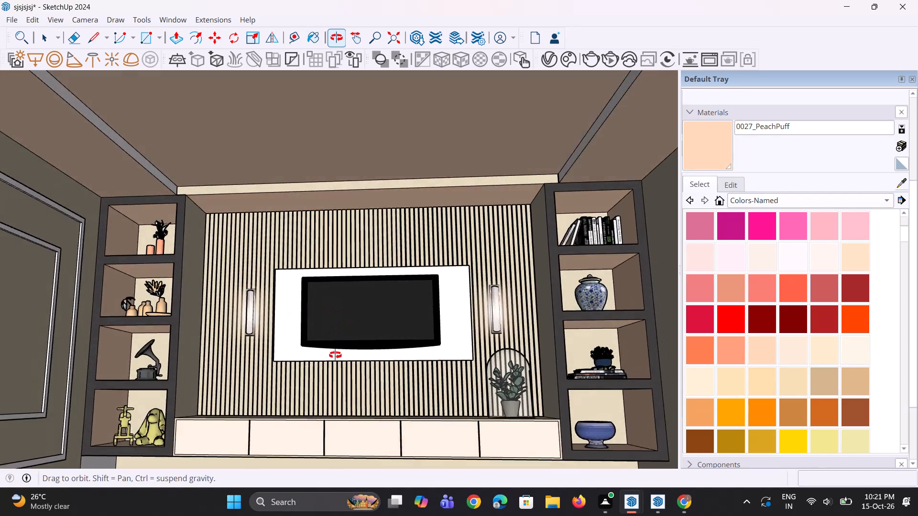
{"action": "middle_click_drag", "start_coordinate": [335, 355], "coordinate": [336, 355]}
Paint the undersides of both shelf units flanking the TV cabinets with 0027_PeachPuff.
{"action": "middle_click_drag", "start_coordinate": [340, 343], "coordinate": [347, 296]}
{"action": "scroll", "coordinate": [318, 264], "scroll_direction": "down", "scroll_amount": 6}
{"action": "middle_click_drag", "start_coordinate": [424, 323], "coordinate": [434, 333]}
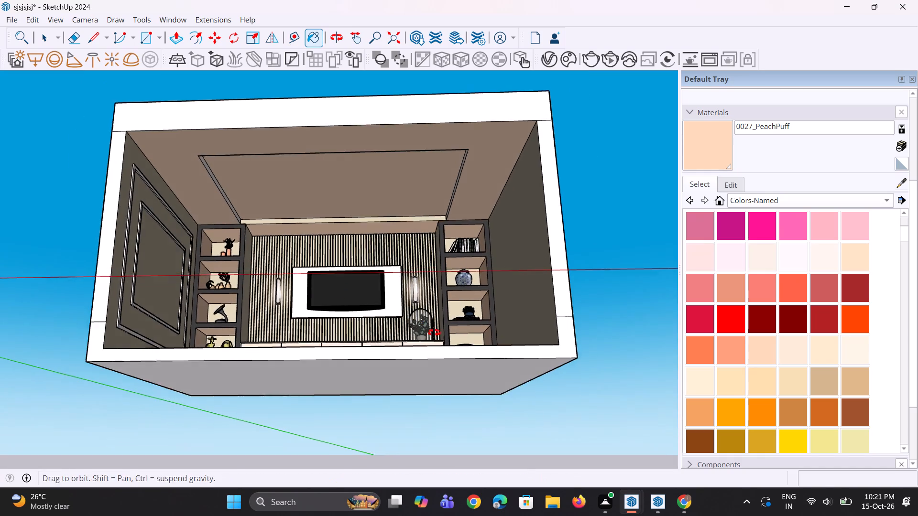
{"action": "middle_click_drag", "start_coordinate": [434, 333], "coordinate": [434, 338]}
{"action": "scroll", "coordinate": [438, 344], "scroll_direction": "up", "scroll_amount": 13}
{"action": "left_click", "coordinate": [476, 373]}
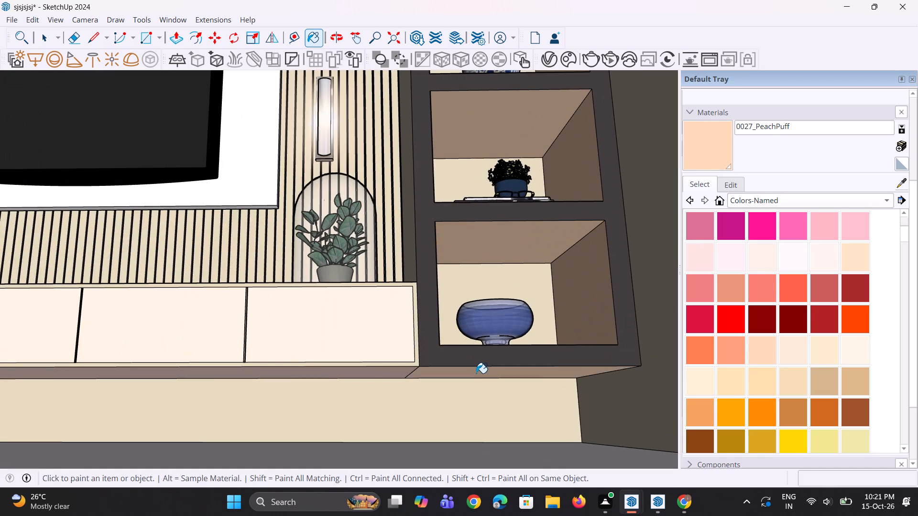
{"action": "scroll", "coordinate": [477, 373], "scroll_direction": "down", "scroll_amount": 4}
{"action": "scroll", "coordinate": [351, 358], "scroll_direction": "down", "scroll_amount": 5}
{"action": "scroll", "coordinate": [30, 347], "scroll_direction": "up", "scroll_amount": 3}
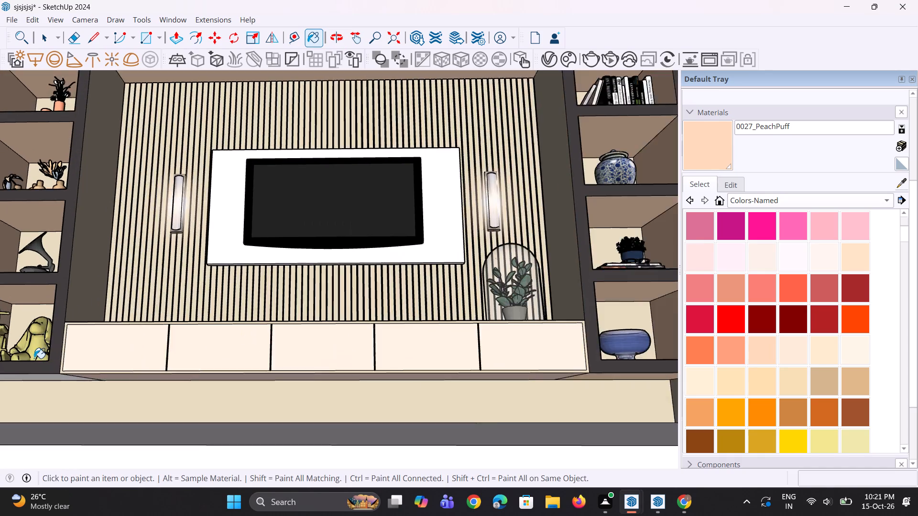
{"action": "scroll", "coordinate": [34, 358], "scroll_direction": "up", "scroll_amount": 4}
{"action": "left_click", "coordinate": [41, 375]}
Create a new Generic material in the V-Ray Asset Editor.
{"action": "scroll", "coordinate": [237, 395], "scroll_direction": "down", "scroll_amount": 7}
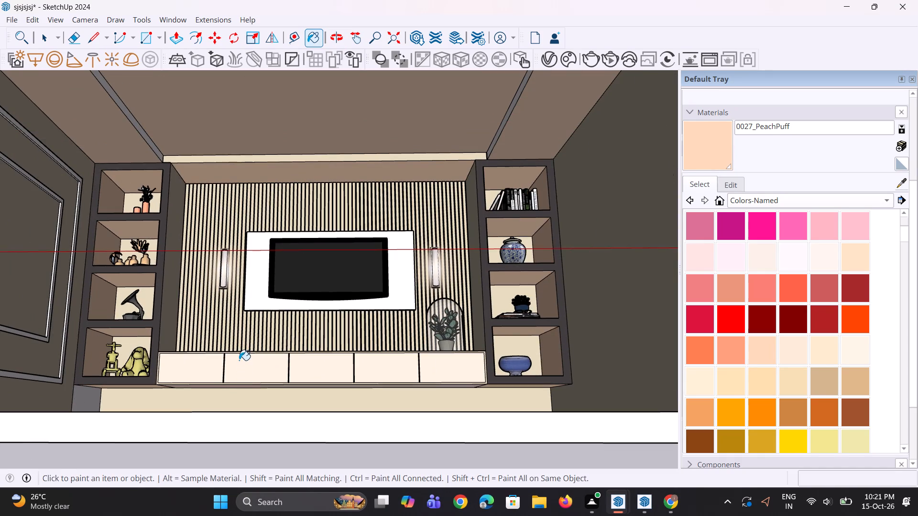
{"action": "middle_click_drag", "start_coordinate": [238, 359], "coordinate": [227, 376]}
{"action": "scroll", "coordinate": [229, 371], "scroll_direction": "down", "scroll_amount": 6}
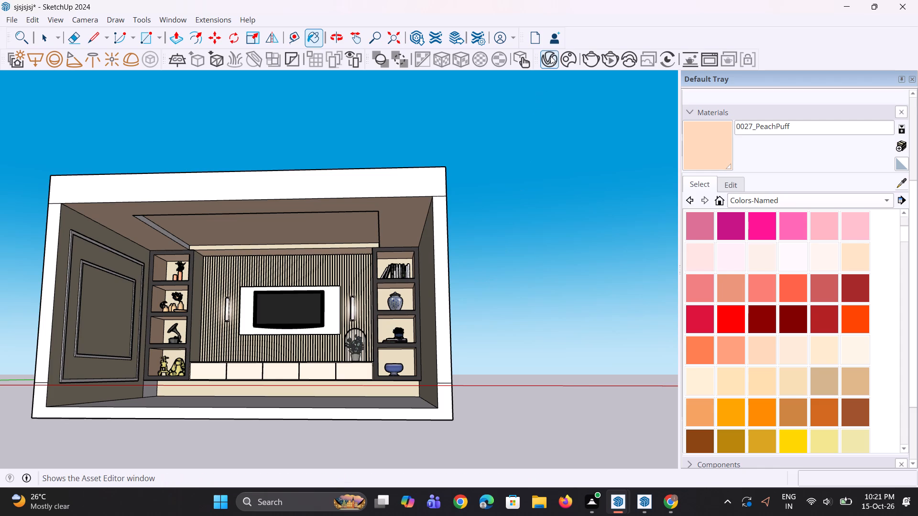
{"action": "left_click", "coordinate": [550, 56]}
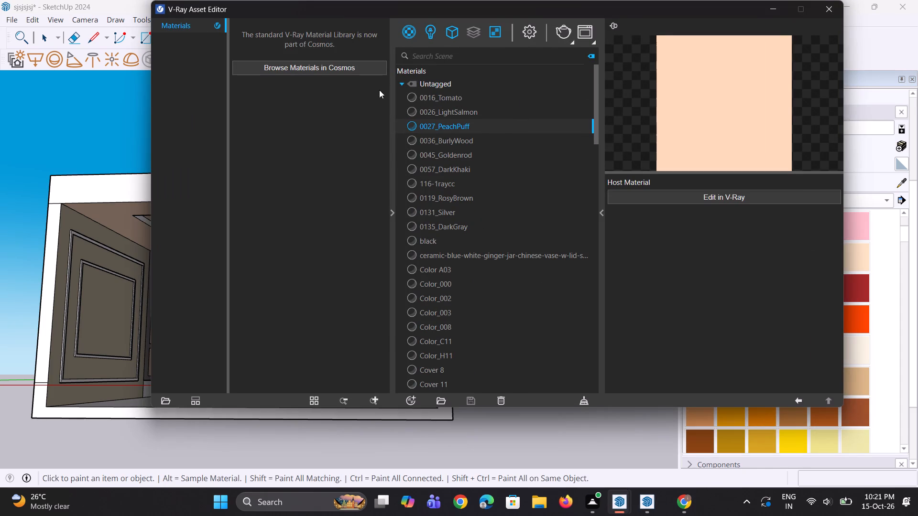
{"action": "right_click", "coordinate": [415, 37]}
{"action": "left_click", "coordinate": [419, 53]}
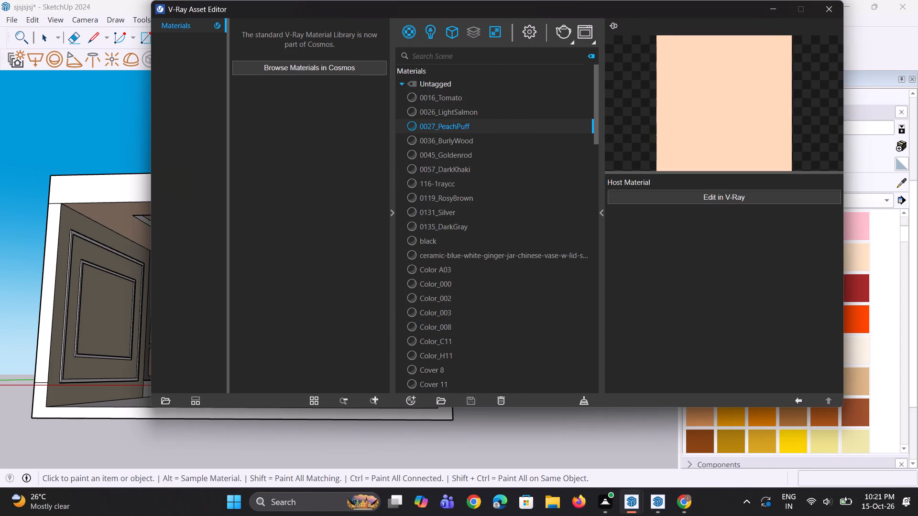
Set the new Generic material's diffuse colour to a near-white with RGB values of about 0.976, 0.948, 0.948.
{"action": "left_click", "coordinate": [701, 227]}
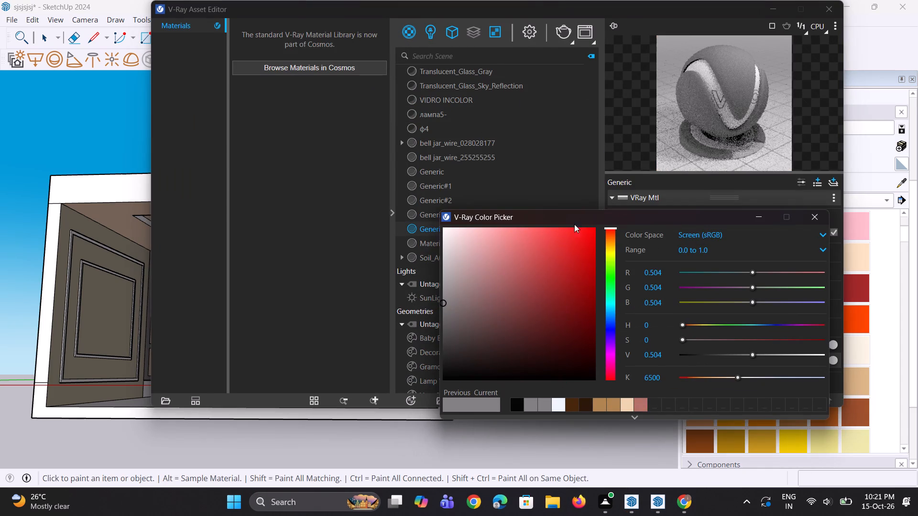
{"action": "left_click", "coordinate": [454, 233]}
{"action": "left_click", "coordinate": [449, 233]}
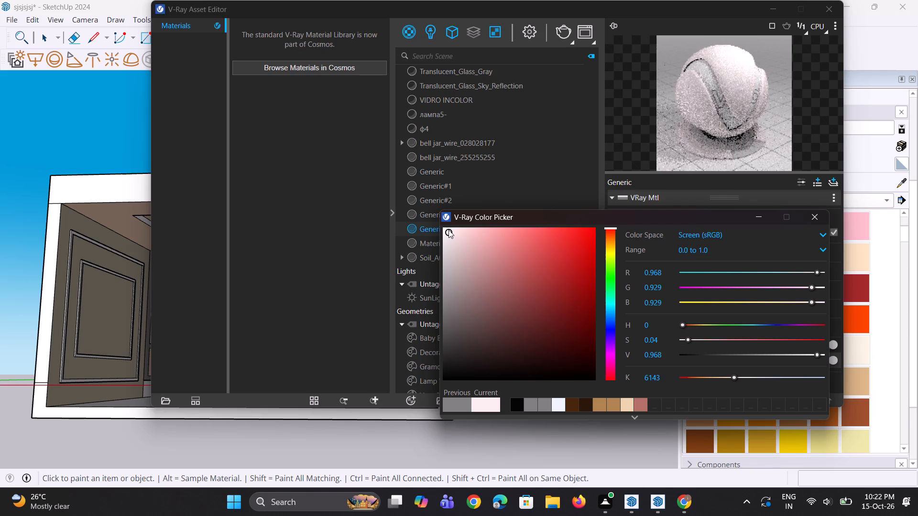
{"action": "left_click", "coordinate": [448, 227]}
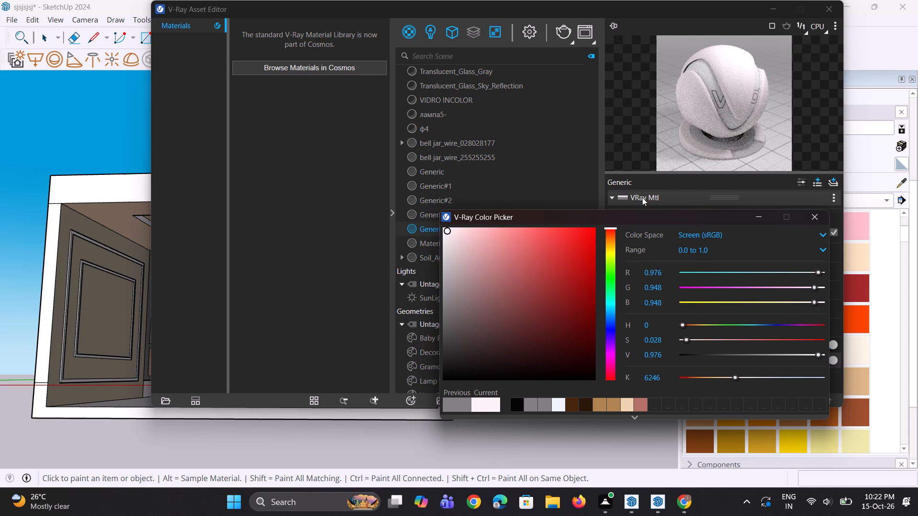
{"action": "left_click", "coordinate": [676, 149]}
Set the material's reflection colour to mid grey, about 0.472, with reflection glossiness 0.95, and return to the model.
{"action": "left_click", "coordinate": [679, 243]}
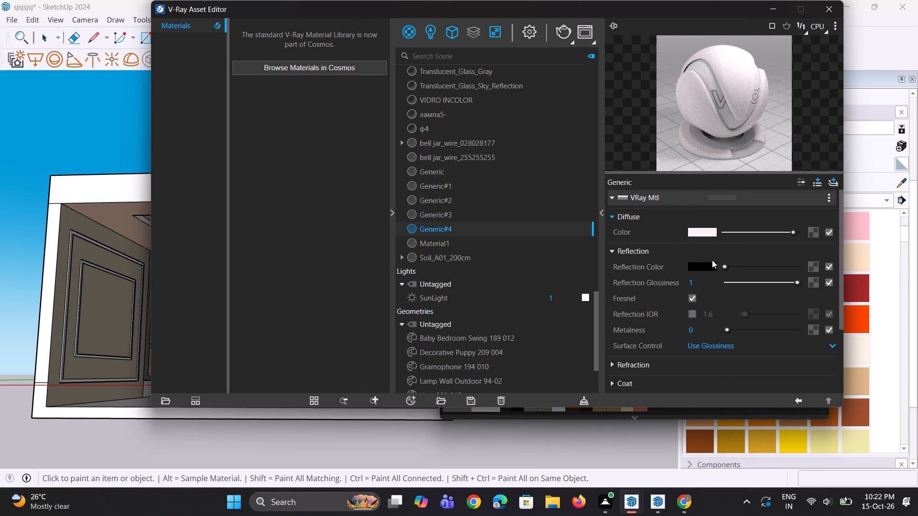
{"action": "left_click_drag", "start_coordinate": [725, 267], "coordinate": [738, 270]}
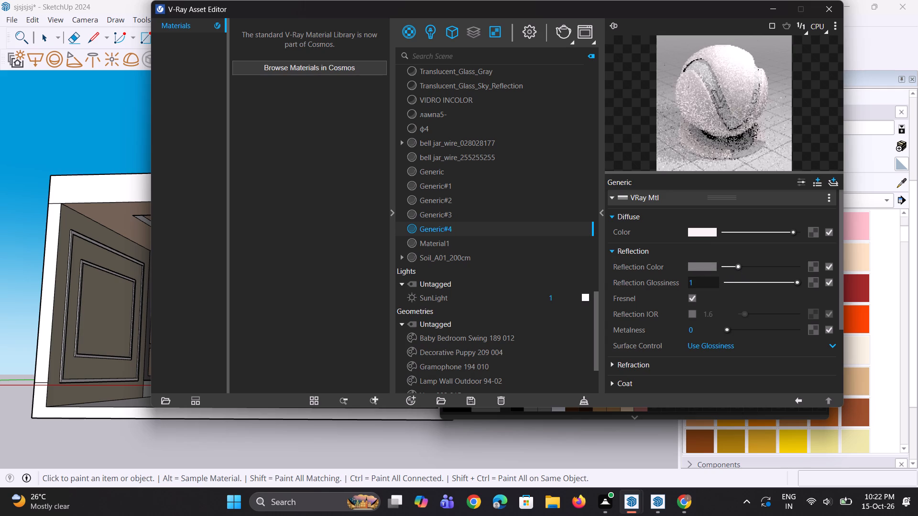
{"action": "left_click_drag", "start_coordinate": [696, 285], "coordinate": [662, 285]}
{"action": "type", "text": "0."}
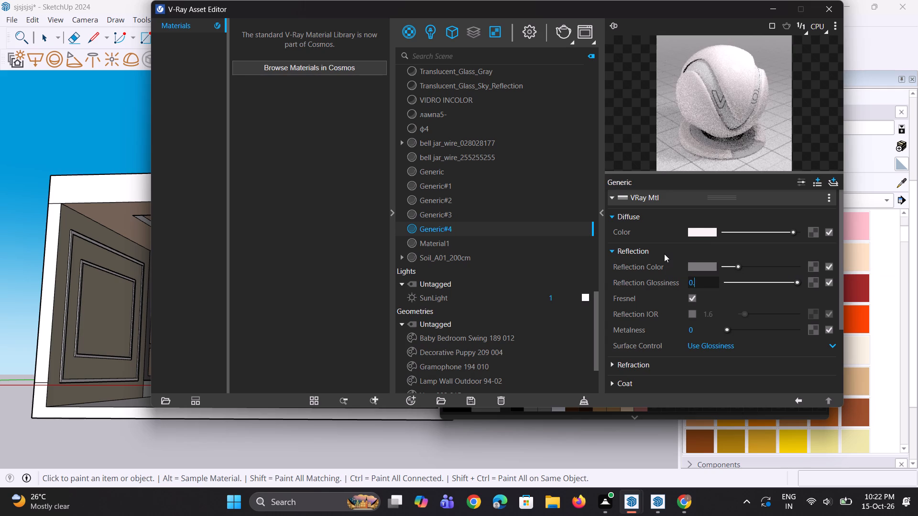
{"action": "type", "text": "95"}
{"action": "key", "text": "Return"}
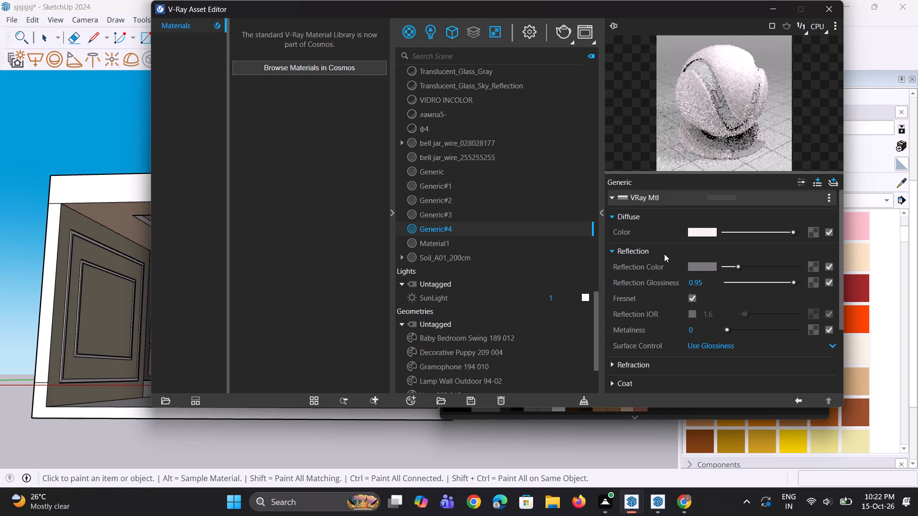
{"action": "double_click", "coordinate": [731, 107]}
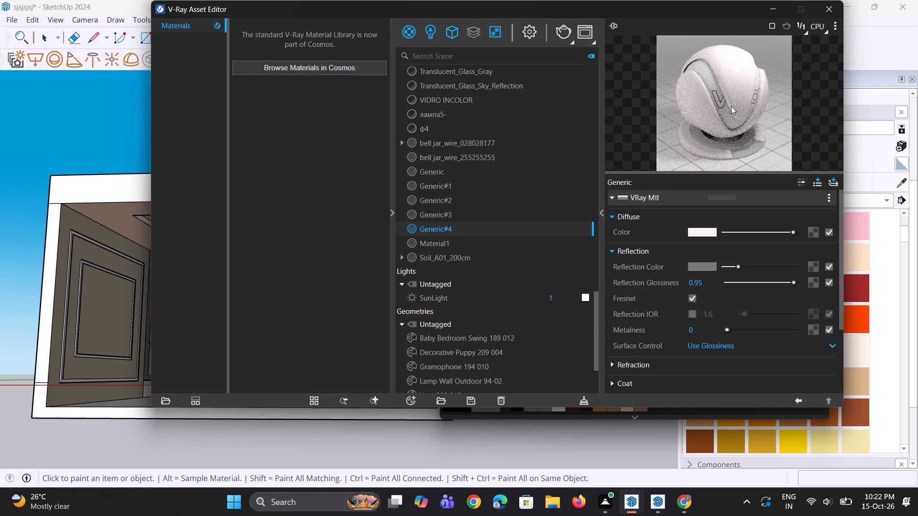
{"action": "left_click", "coordinate": [775, 14]}
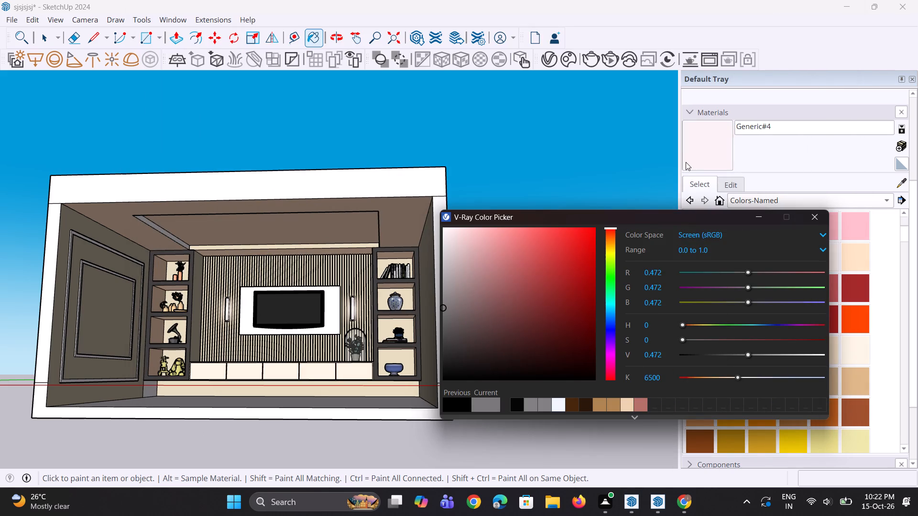
{"action": "left_click", "coordinate": [692, 163]}
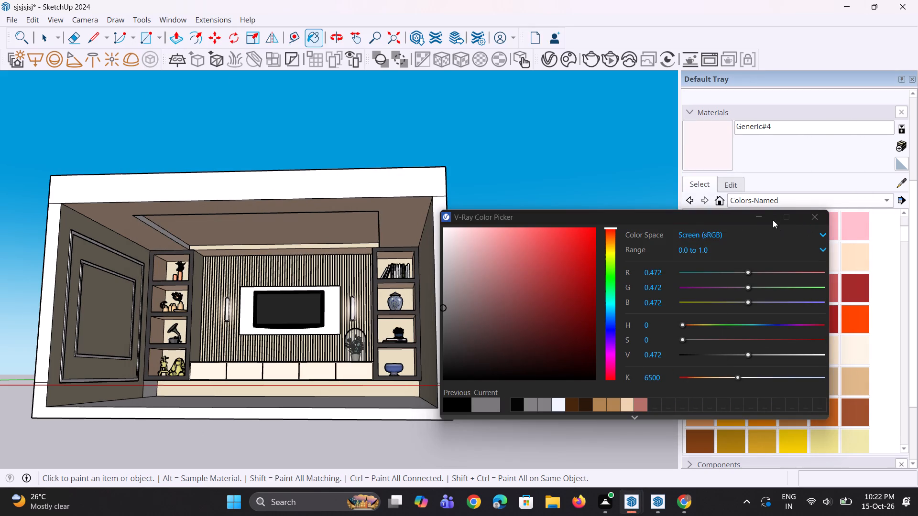
{"action": "left_click", "coordinate": [759, 214]}
{"action": "scroll", "coordinate": [326, 284], "scroll_direction": "up", "scroll_amount": 3}
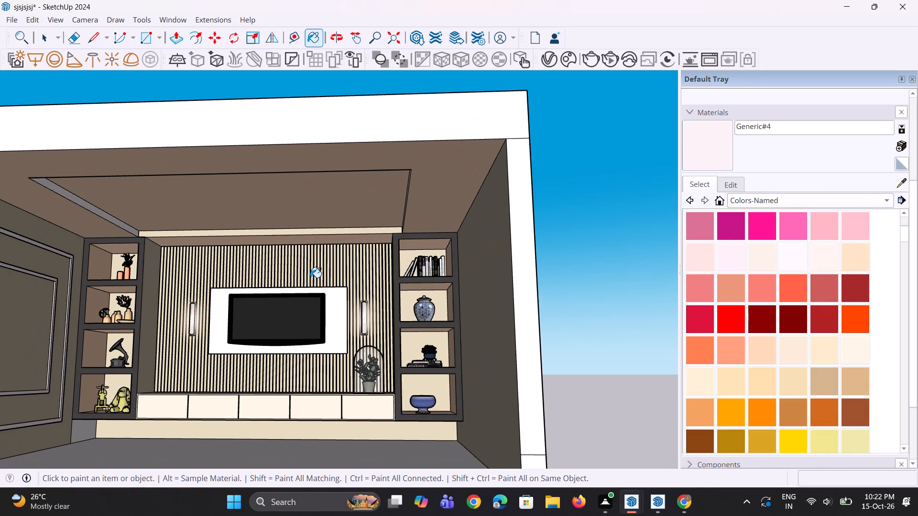
Paint the front and inner edge faces of the outer moulding frame on the left side wall with Generic#4.
{"action": "scroll", "coordinate": [121, 323], "scroll_direction": "up", "scroll_amount": 3}
{"action": "scroll", "coordinate": [52, 315], "scroll_direction": "up", "scroll_amount": 14}
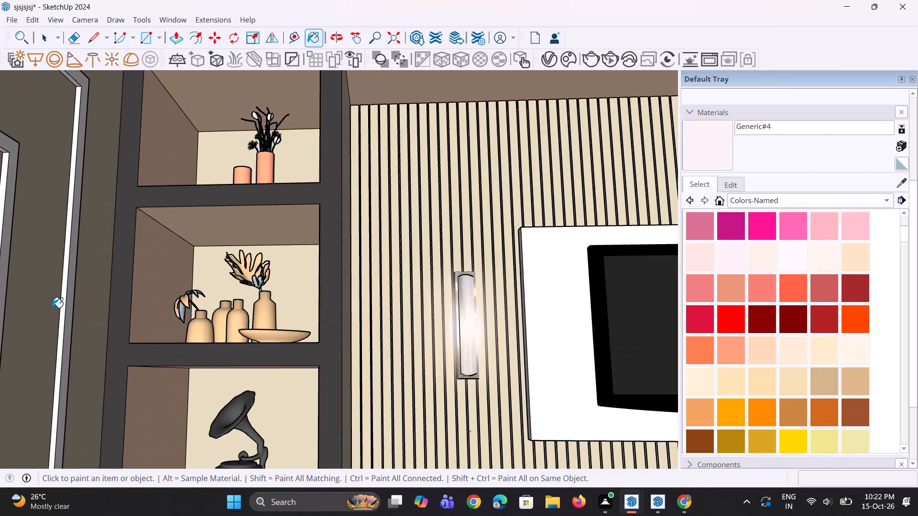
{"action": "scroll", "coordinate": [52, 308], "scroll_direction": "up", "scroll_amount": 2}
{"action": "left_click", "coordinate": [66, 310]}
{"action": "left_click", "coordinate": [73, 315]}
{"action": "scroll", "coordinate": [74, 315], "scroll_direction": "down", "scroll_amount": 3}
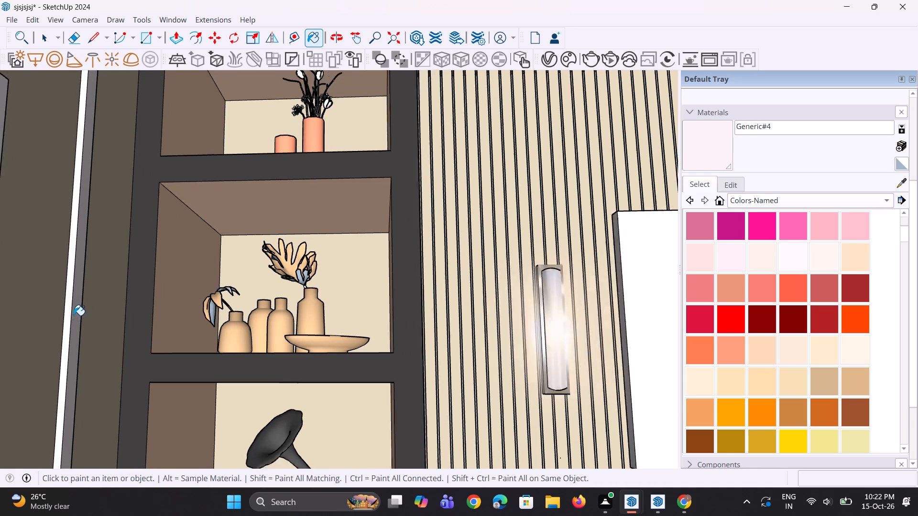
{"action": "scroll", "coordinate": [74, 315], "scroll_direction": "down", "scroll_amount": 3}
{"action": "scroll", "coordinate": [102, 131], "scroll_direction": "up", "scroll_amount": 5}
{"action": "left_click", "coordinate": [86, 110]}
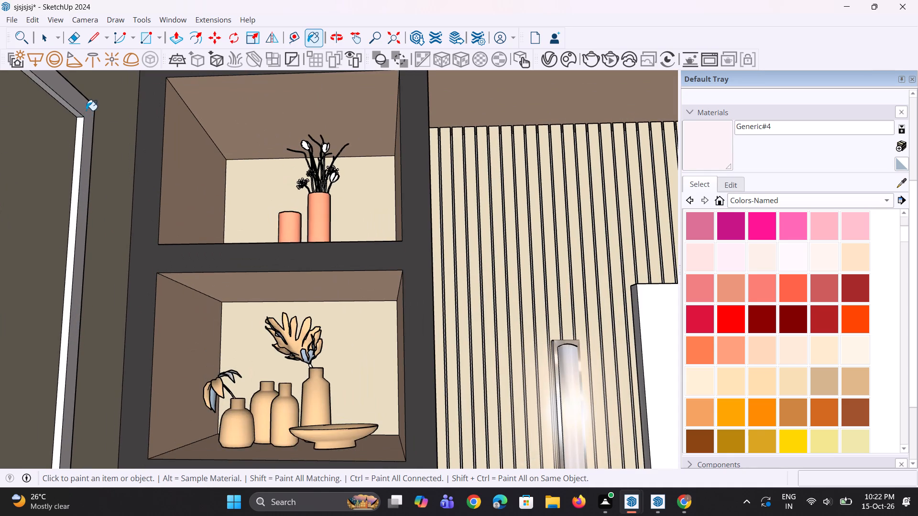
{"action": "left_click", "coordinate": [74, 113]}
Paint the front and inner edge faces of the inner moulding frame on the left side wall with Generic#4.
{"action": "scroll", "coordinate": [112, 172], "scroll_direction": "down", "scroll_amount": 10}
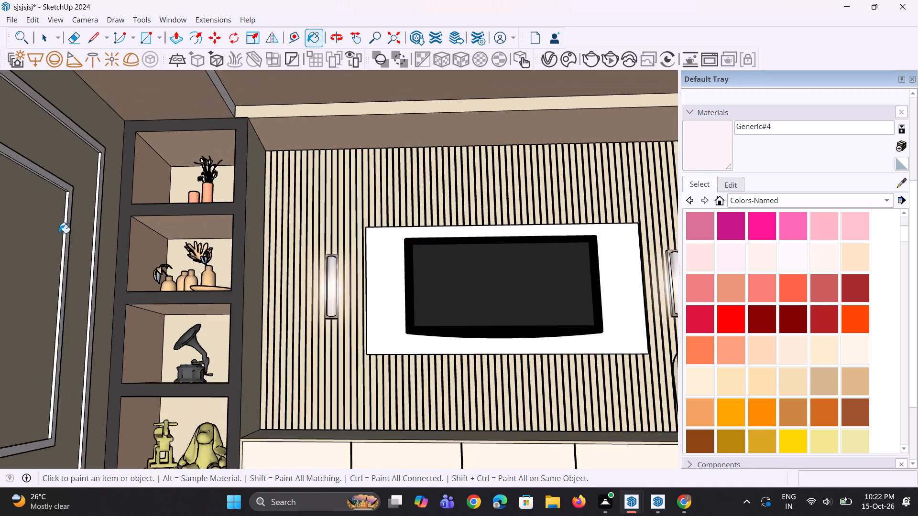
{"action": "scroll", "coordinate": [24, 247], "scroll_direction": "up", "scroll_amount": 12}
{"action": "left_click", "coordinate": [83, 243]}
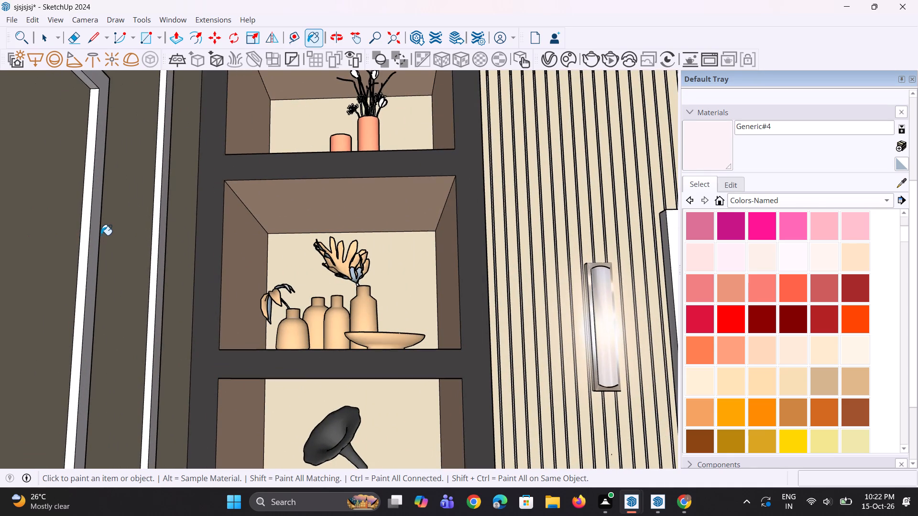
{"action": "left_click", "coordinate": [98, 232]}
{"action": "scroll", "coordinate": [98, 232], "scroll_direction": "down", "scroll_amount": 5}
{"action": "scroll", "coordinate": [89, 128], "scroll_direction": "up", "scroll_amount": 3}
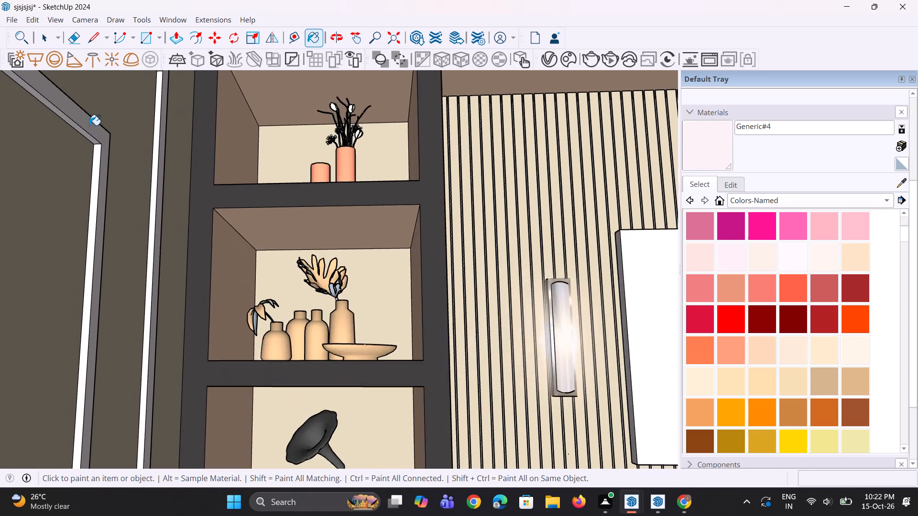
{"action": "scroll", "coordinate": [89, 125], "scroll_direction": "up", "scroll_amount": 4}
{"action": "left_click", "coordinate": [89, 125]}
{"action": "left_click", "coordinate": [88, 142]}
{"action": "left_click", "coordinate": [87, 143]}
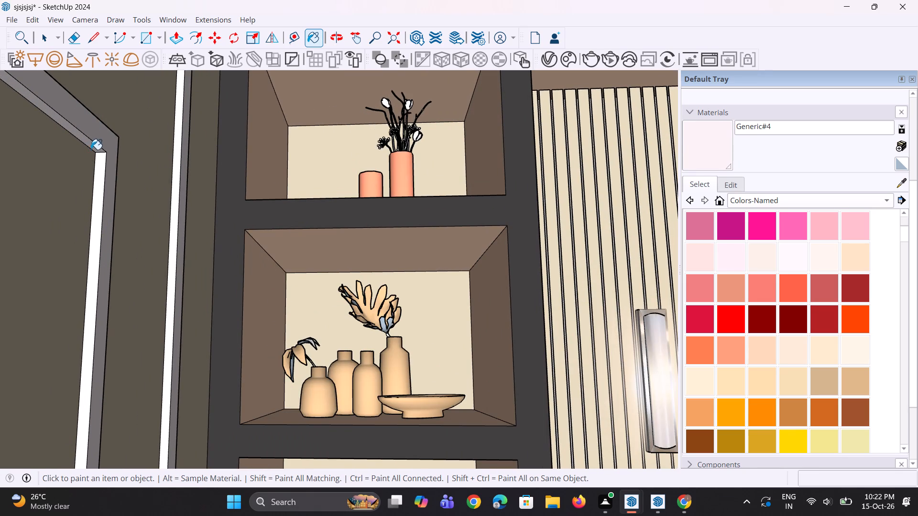
Paint the faces at the outer moulding frame's lower corner beside the shelf unit with Generic#4.
{"action": "scroll", "coordinate": [92, 150], "scroll_direction": "down", "scroll_amount": 19}
{"action": "scroll", "coordinate": [73, 288], "scroll_direction": "up", "scroll_amount": 4}
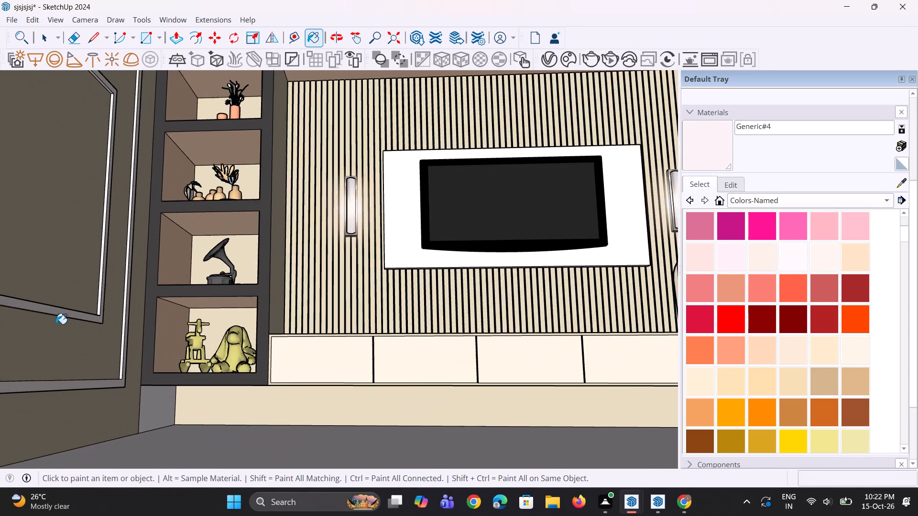
{"action": "scroll", "coordinate": [76, 353], "scroll_direction": "up", "scroll_amount": 11}
{"action": "middle_click_drag", "start_coordinate": [144, 395], "coordinate": [147, 421]}
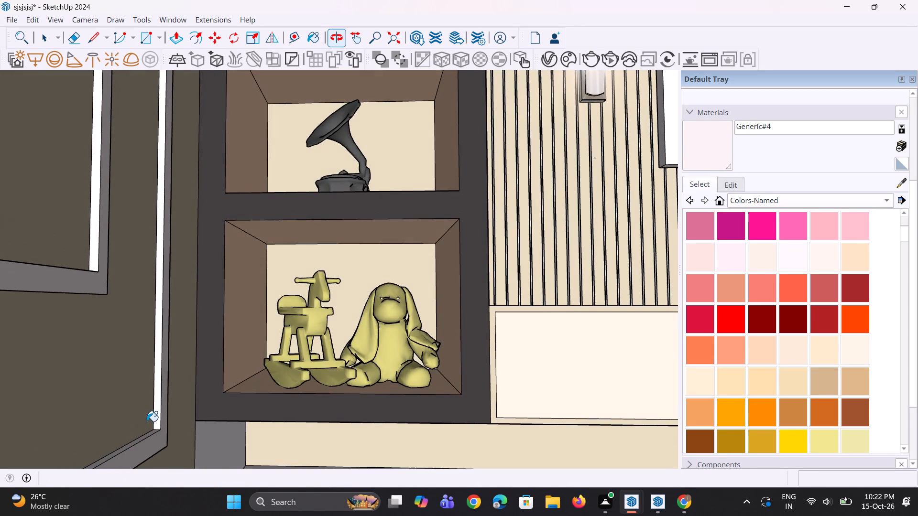
{"action": "scroll", "coordinate": [147, 428], "scroll_direction": "up", "scroll_amount": 3}
{"action": "left_click", "coordinate": [149, 435]}
{"action": "left_click", "coordinate": [150, 445]}
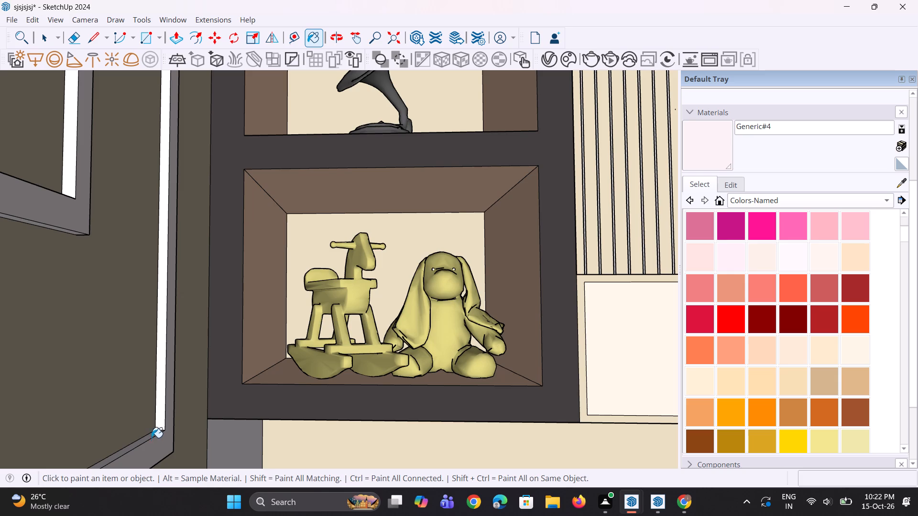
Paint the front face and the outer side and top edges of the inner wall moulding frame with Generic#4.
{"action": "scroll", "coordinate": [154, 408], "scroll_direction": "down", "scroll_amount": 17}
{"action": "scroll", "coordinate": [186, 372], "scroll_direction": "down", "scroll_amount": 6}
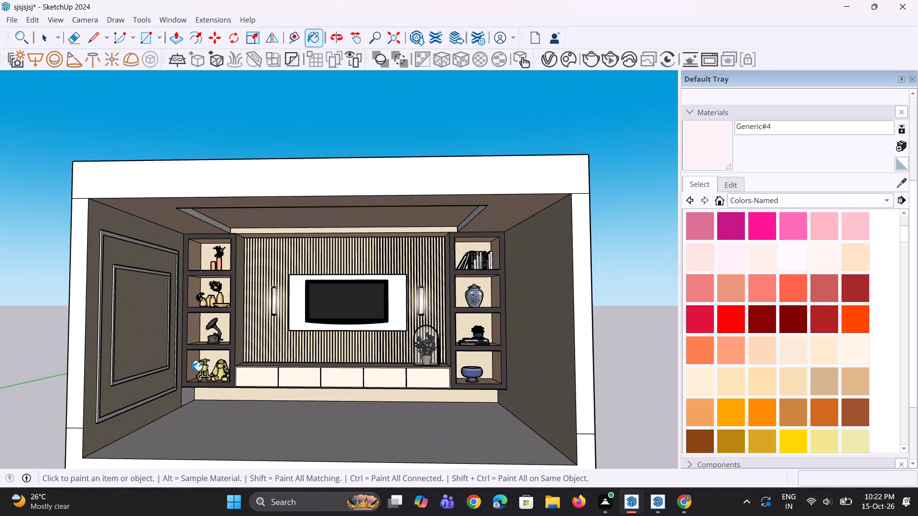
{"action": "middle_click_drag", "start_coordinate": [191, 371], "coordinate": [77, 370]}
{"action": "scroll", "coordinate": [76, 338], "scroll_direction": "up", "scroll_amount": 8}
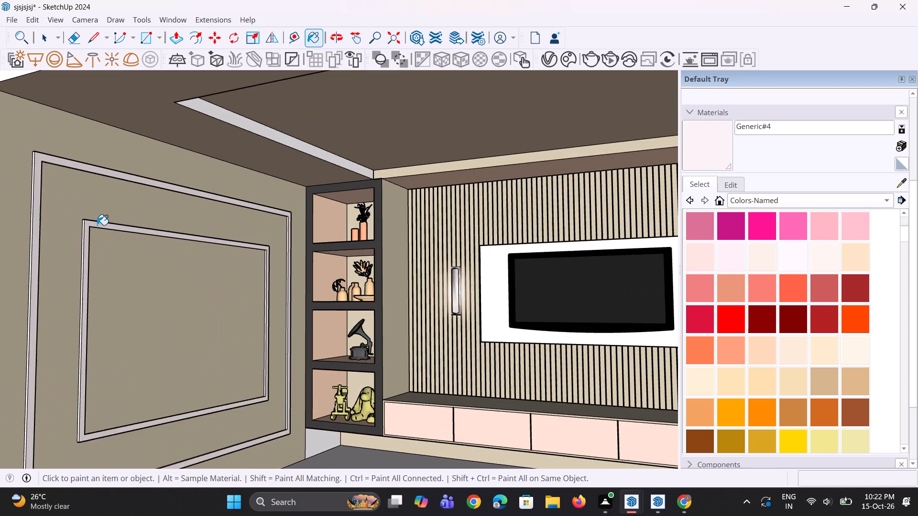
{"action": "scroll", "coordinate": [97, 225], "scroll_direction": "up", "scroll_amount": 8}
{"action": "left_click", "coordinate": [80, 230]}
{"action": "scroll", "coordinate": [76, 223], "scroll_direction": "up", "scroll_amount": 4}
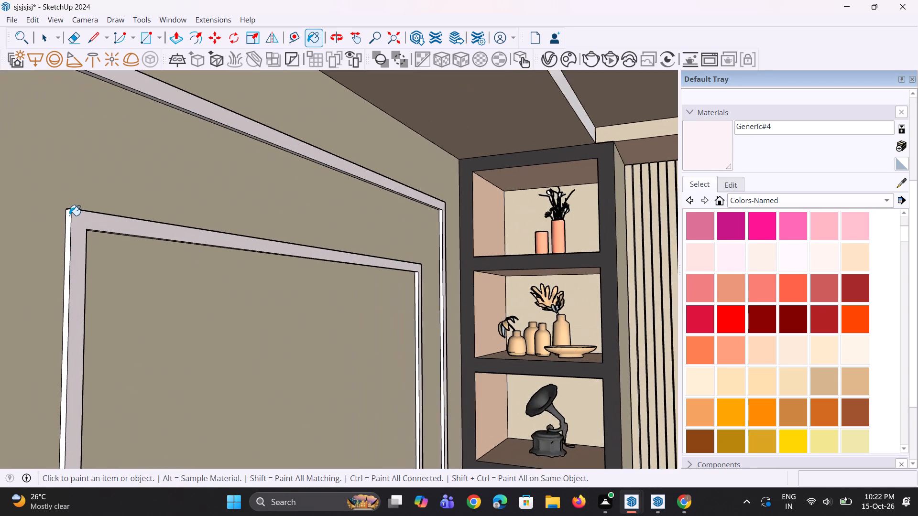
{"action": "scroll", "coordinate": [69, 215], "scroll_direction": "up", "scroll_amount": 3}
{"action": "left_click", "coordinate": [69, 215]}
{"action": "middle_click_drag", "start_coordinate": [69, 215], "coordinate": [38, 312]}
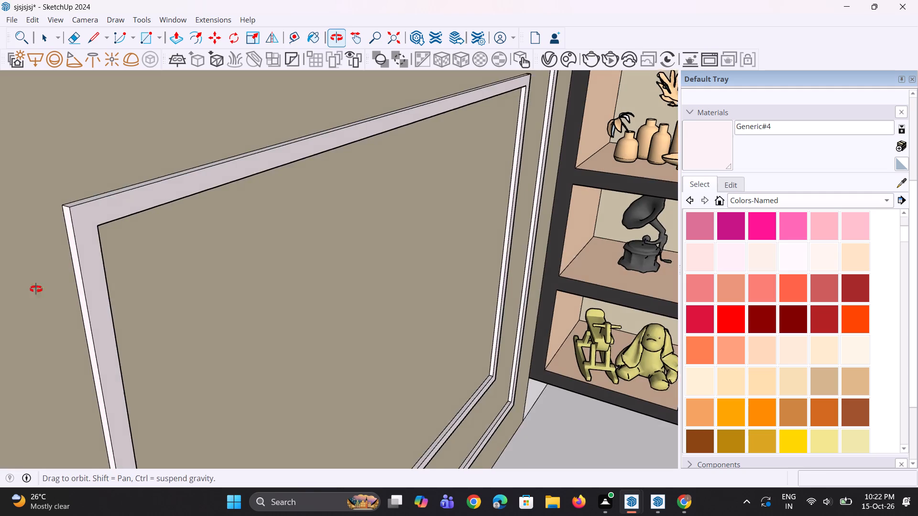
{"action": "scroll", "coordinate": [55, 201], "scroll_direction": "up", "scroll_amount": 5}
{"action": "double_click", "coordinate": [90, 202]}
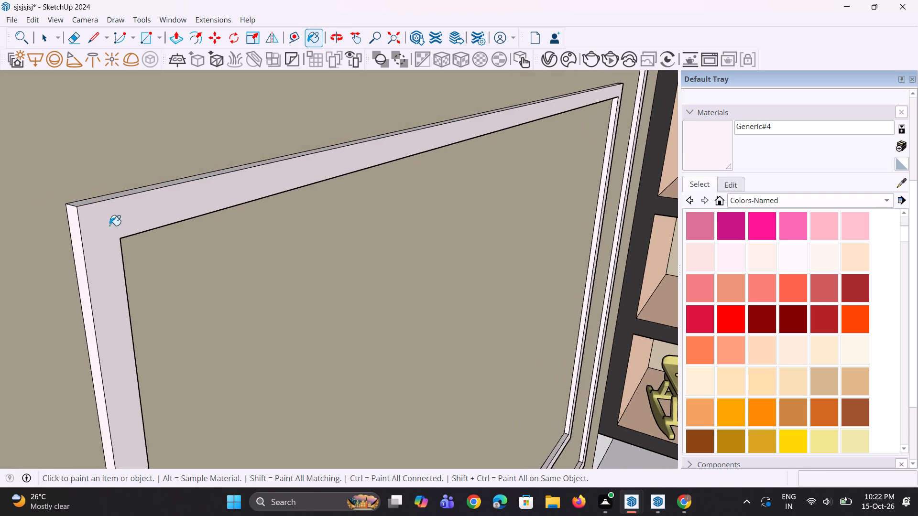
Paint the inner moulding frame's remaining inside edges, the vertical one and the top one, with Generic#4.
{"action": "scroll", "coordinate": [123, 236], "scroll_direction": "up", "scroll_amount": 1}
{"action": "middle_click_drag", "start_coordinate": [123, 236], "coordinate": [5, 142]}
{"action": "scroll", "coordinate": [43, 191], "scroll_direction": "down", "scroll_amount": 5}
{"action": "scroll", "coordinate": [129, 206], "scroll_direction": "down", "scroll_amount": 3}
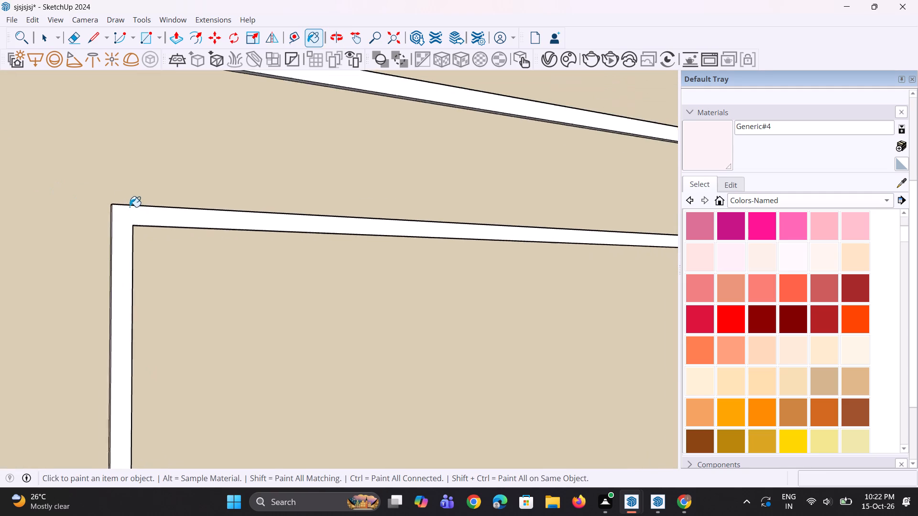
{"action": "scroll", "coordinate": [130, 207], "scroll_direction": "down", "scroll_amount": 6}
{"action": "middle_click_drag", "start_coordinate": [152, 221], "coordinate": [0, 209]}
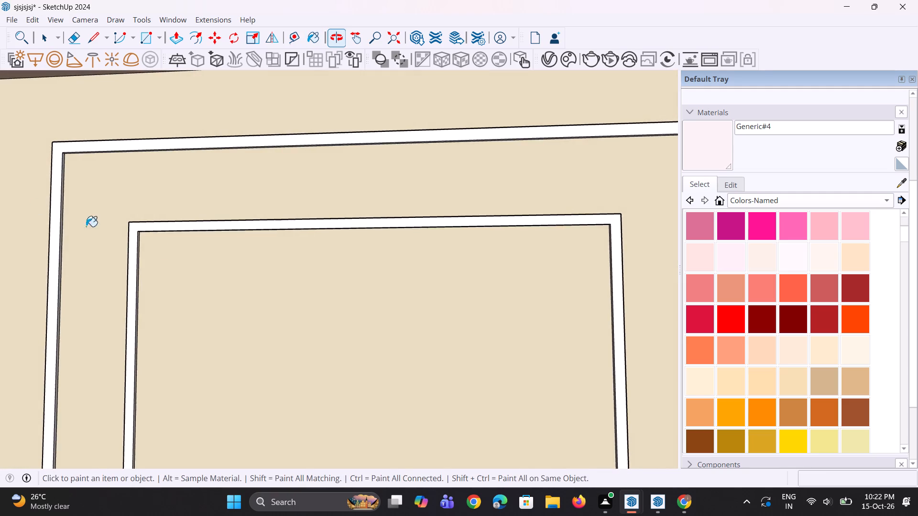
{"action": "scroll", "coordinate": [168, 262], "scroll_direction": "up", "scroll_amount": 4}
{"action": "scroll", "coordinate": [119, 246], "scroll_direction": "up", "scroll_amount": 13}
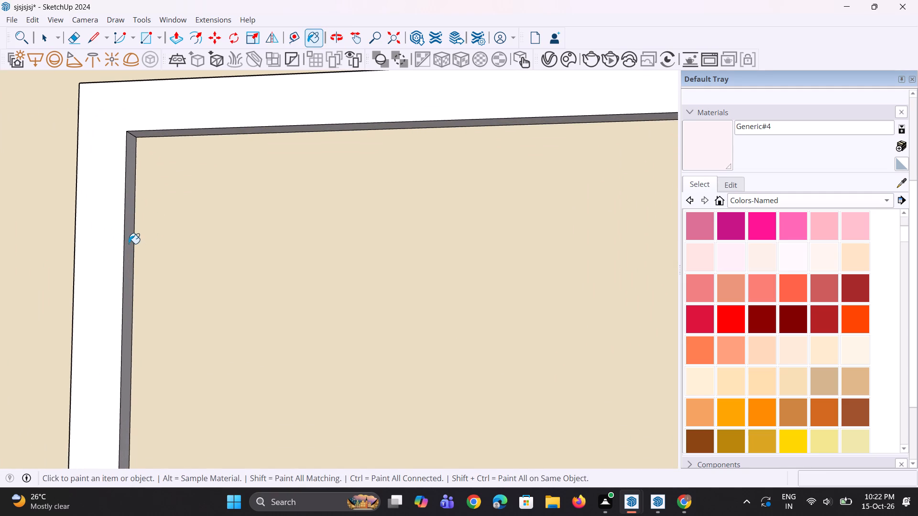
{"action": "left_click", "coordinate": [129, 244]}
{"action": "middle_click_drag", "start_coordinate": [136, 245], "coordinate": [159, 174]}
{"action": "scroll", "coordinate": [188, 142], "scroll_direction": "up", "scroll_amount": 2}
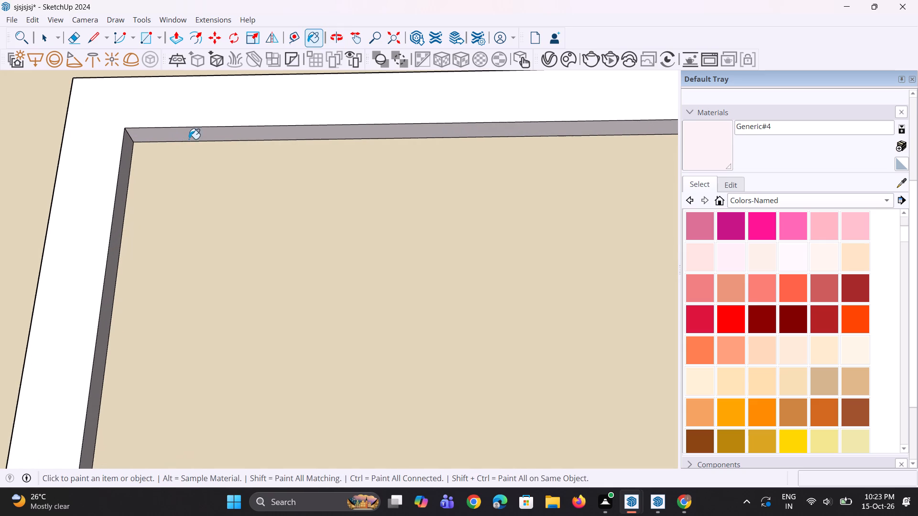
{"action": "left_click", "coordinate": [190, 138]}
Paint the outer moulding frame's front face and its outer side and top edges with Generic#4.
{"action": "scroll", "coordinate": [194, 171], "scroll_direction": "down", "scroll_amount": 14}
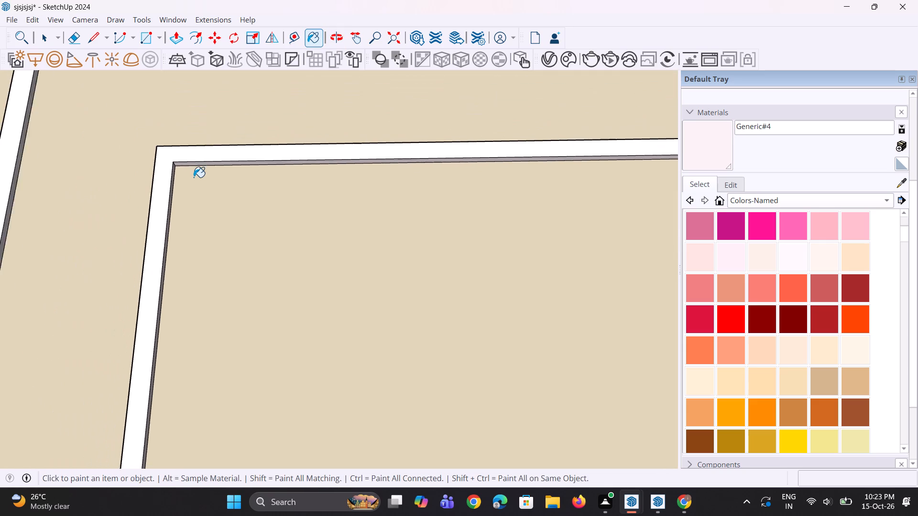
{"action": "scroll", "coordinate": [194, 177], "scroll_direction": "down", "scroll_amount": 12}
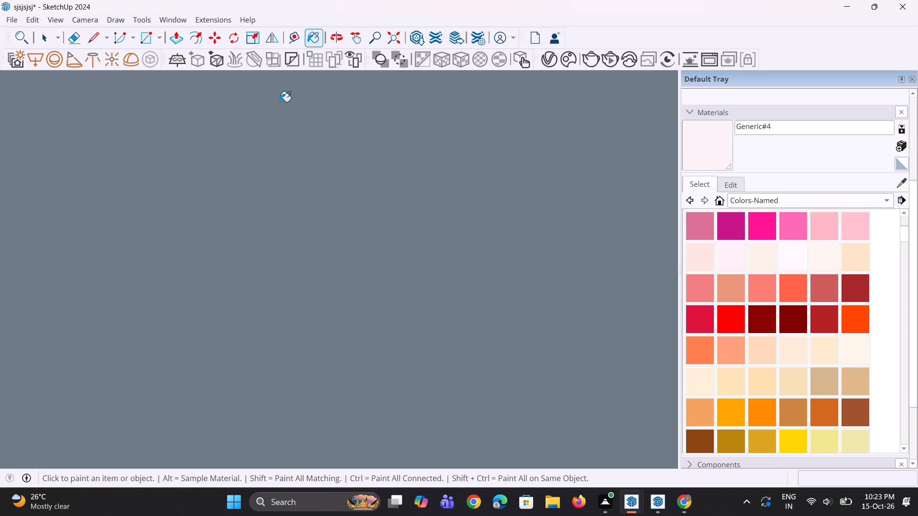
{"action": "left_click", "coordinate": [393, 40]}
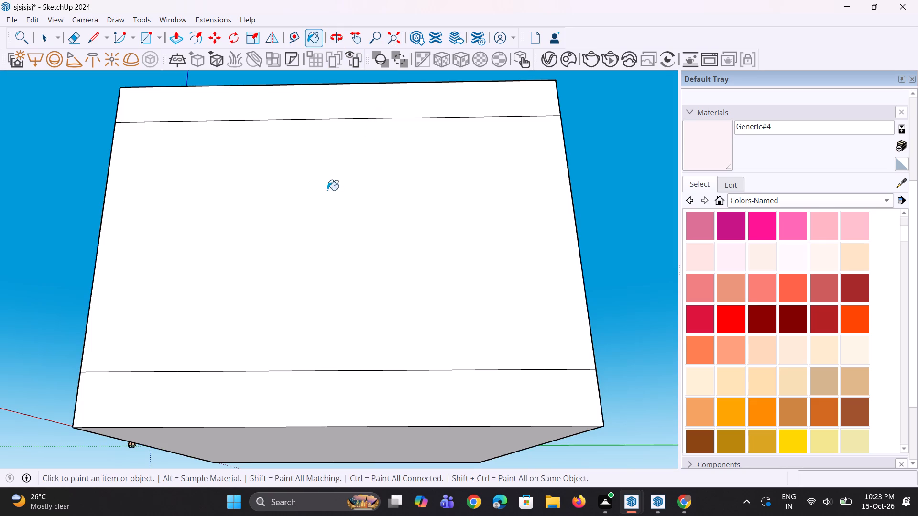
{"action": "middle_click_drag", "start_coordinate": [135, 301], "coordinate": [412, 399]}
{"action": "scroll", "coordinate": [78, 220], "scroll_direction": "up", "scroll_amount": 15}
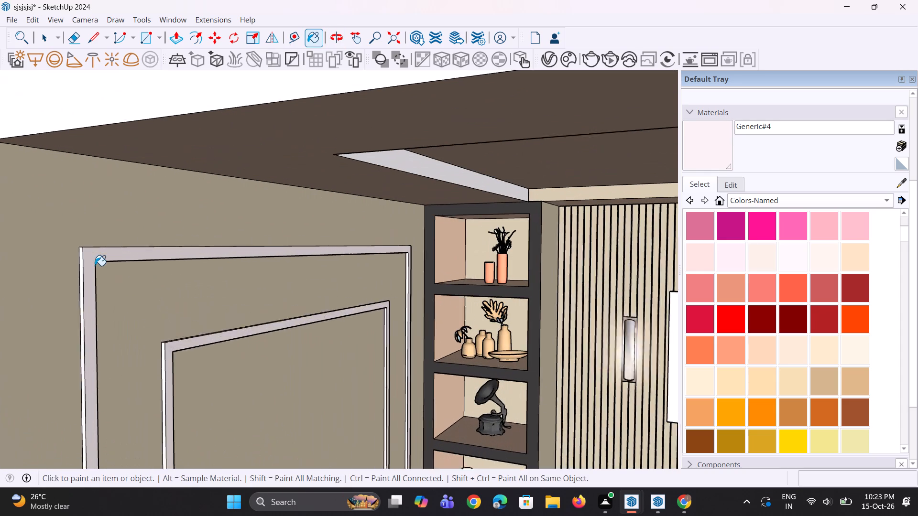
{"action": "left_click", "coordinate": [90, 266]}
{"action": "scroll", "coordinate": [89, 265], "scroll_direction": "up", "scroll_amount": 7}
{"action": "left_click", "coordinate": [73, 248]}
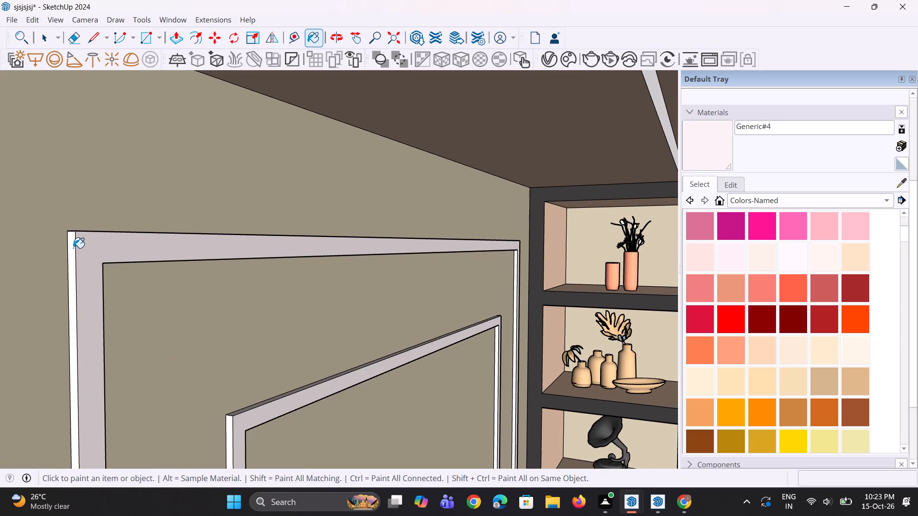
{"action": "middle_click_drag", "start_coordinate": [91, 241], "coordinate": [93, 301]}
{"action": "scroll", "coordinate": [93, 248], "scroll_direction": "up", "scroll_amount": 2}
{"action": "left_click", "coordinate": [97, 250]}
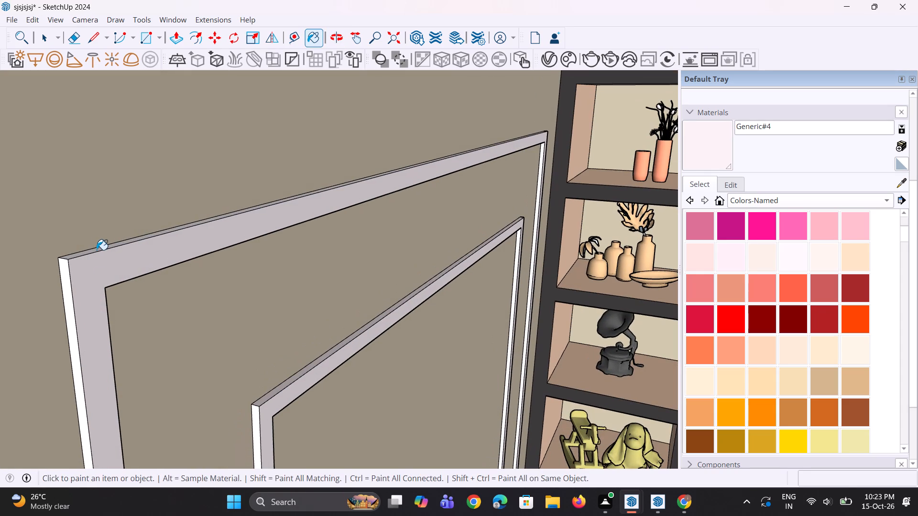
{"action": "scroll", "coordinate": [97, 250], "scroll_direction": "up", "scroll_amount": 1}
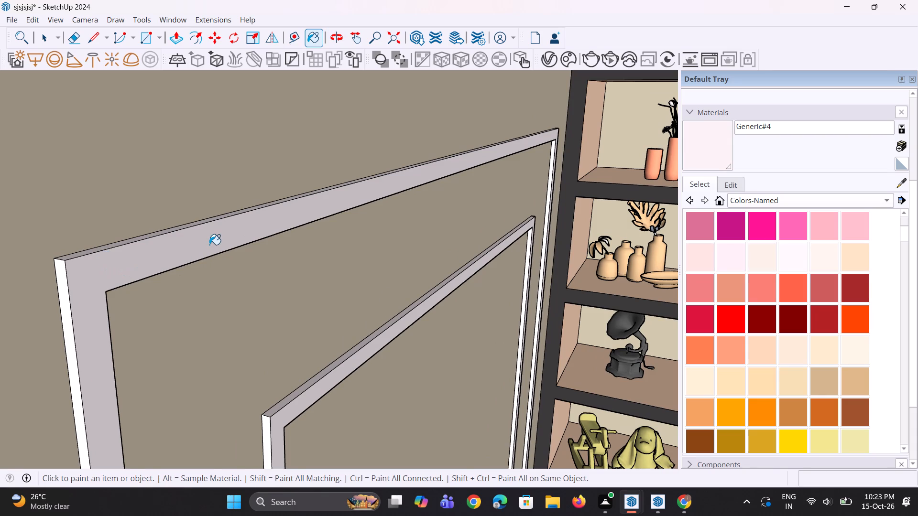
Push/Pull the outer wall moulding frame's front face by 3/8" and repeat the extrusion on the inner frame.
{"action": "key", "text": "p"}
{"action": "left_click", "coordinate": [191, 253]}
{"action": "left_click", "coordinate": [195, 256]}
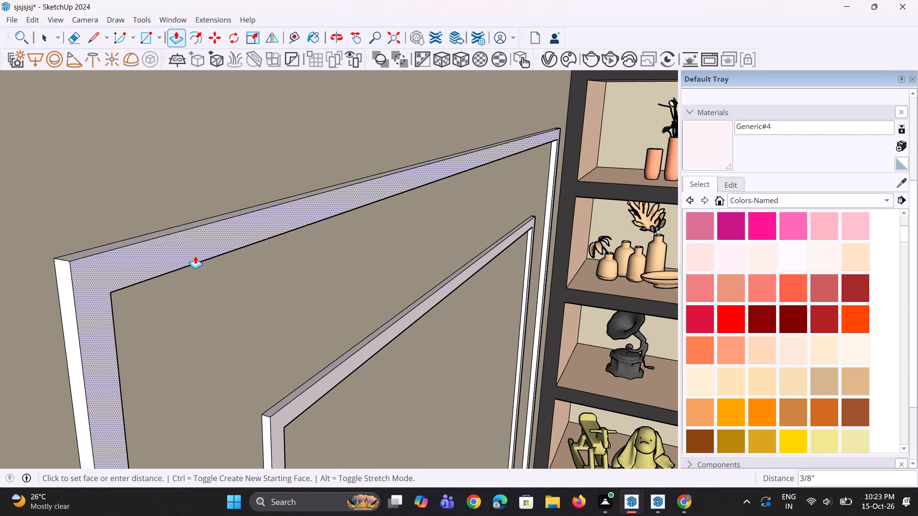
{"action": "left_click", "coordinate": [302, 400]}
{"action": "left_click", "coordinate": [302, 400]}
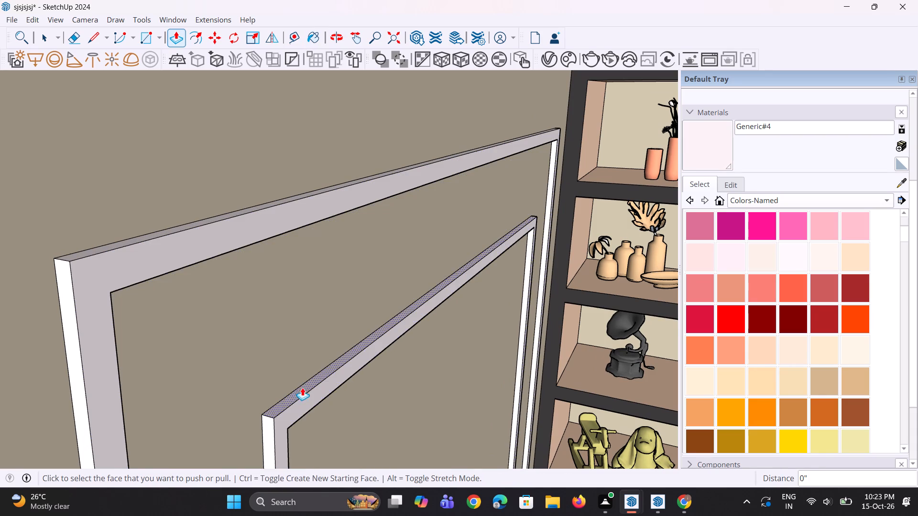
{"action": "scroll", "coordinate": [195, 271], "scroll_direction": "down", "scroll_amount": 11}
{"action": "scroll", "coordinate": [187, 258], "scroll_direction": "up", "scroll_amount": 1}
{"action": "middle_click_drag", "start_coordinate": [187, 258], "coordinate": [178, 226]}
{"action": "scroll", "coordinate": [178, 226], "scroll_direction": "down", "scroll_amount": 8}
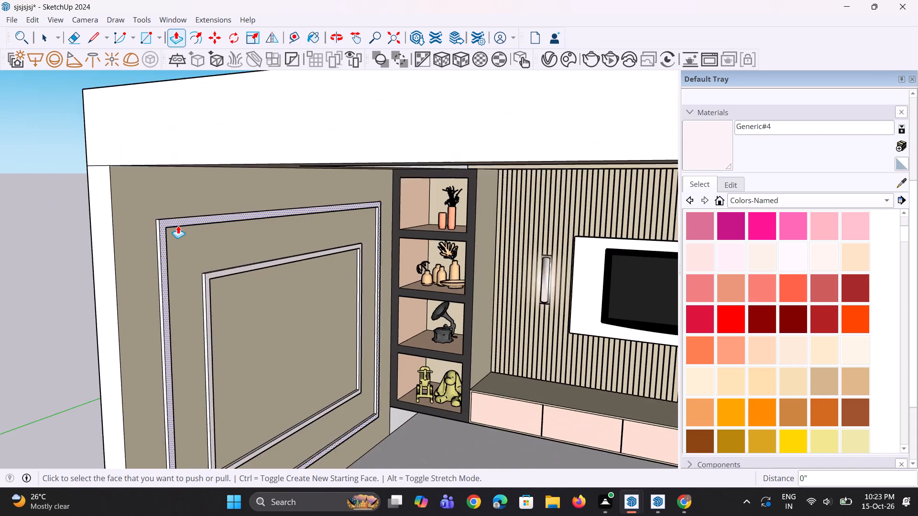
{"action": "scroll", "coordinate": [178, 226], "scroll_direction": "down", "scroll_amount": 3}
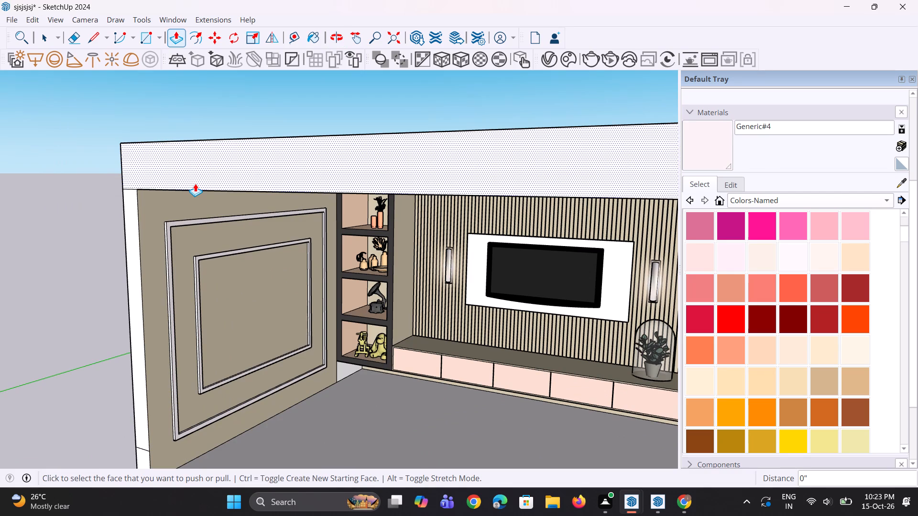
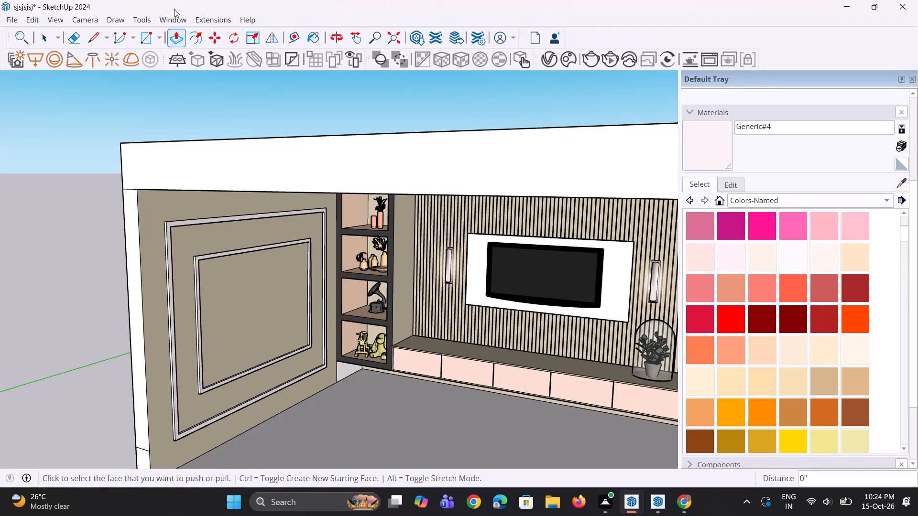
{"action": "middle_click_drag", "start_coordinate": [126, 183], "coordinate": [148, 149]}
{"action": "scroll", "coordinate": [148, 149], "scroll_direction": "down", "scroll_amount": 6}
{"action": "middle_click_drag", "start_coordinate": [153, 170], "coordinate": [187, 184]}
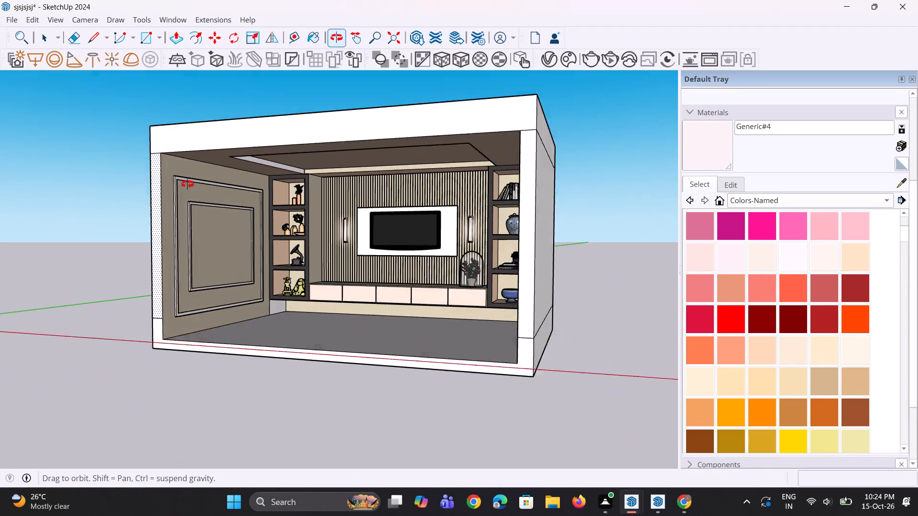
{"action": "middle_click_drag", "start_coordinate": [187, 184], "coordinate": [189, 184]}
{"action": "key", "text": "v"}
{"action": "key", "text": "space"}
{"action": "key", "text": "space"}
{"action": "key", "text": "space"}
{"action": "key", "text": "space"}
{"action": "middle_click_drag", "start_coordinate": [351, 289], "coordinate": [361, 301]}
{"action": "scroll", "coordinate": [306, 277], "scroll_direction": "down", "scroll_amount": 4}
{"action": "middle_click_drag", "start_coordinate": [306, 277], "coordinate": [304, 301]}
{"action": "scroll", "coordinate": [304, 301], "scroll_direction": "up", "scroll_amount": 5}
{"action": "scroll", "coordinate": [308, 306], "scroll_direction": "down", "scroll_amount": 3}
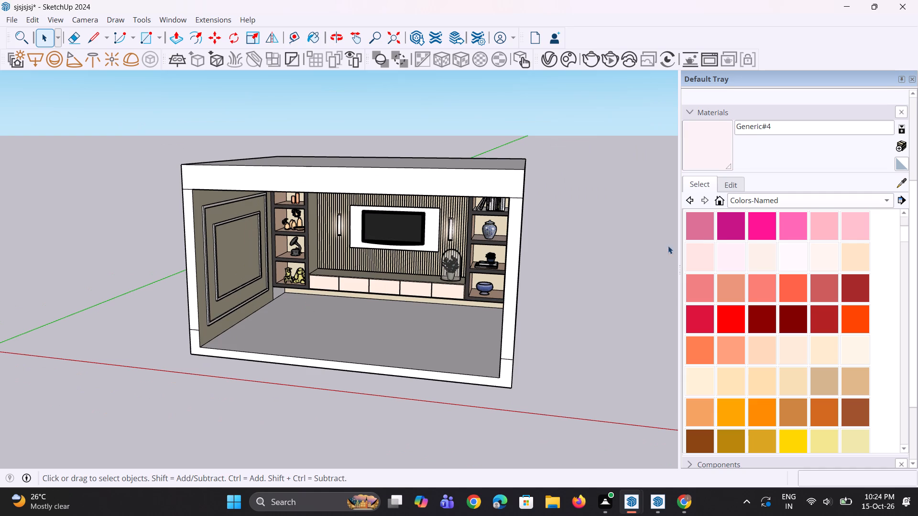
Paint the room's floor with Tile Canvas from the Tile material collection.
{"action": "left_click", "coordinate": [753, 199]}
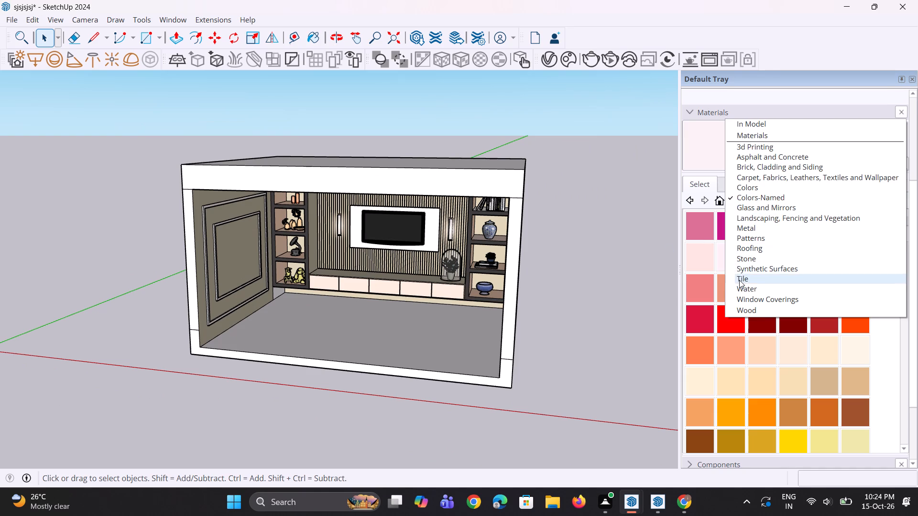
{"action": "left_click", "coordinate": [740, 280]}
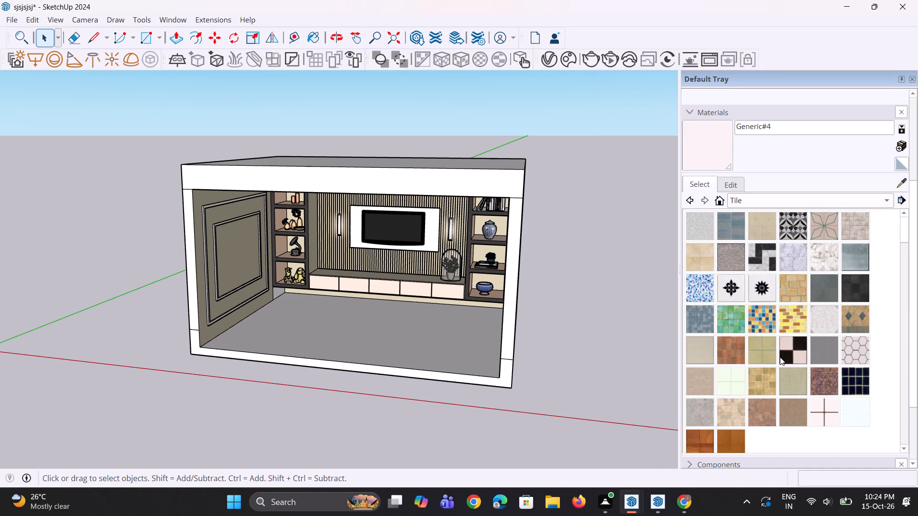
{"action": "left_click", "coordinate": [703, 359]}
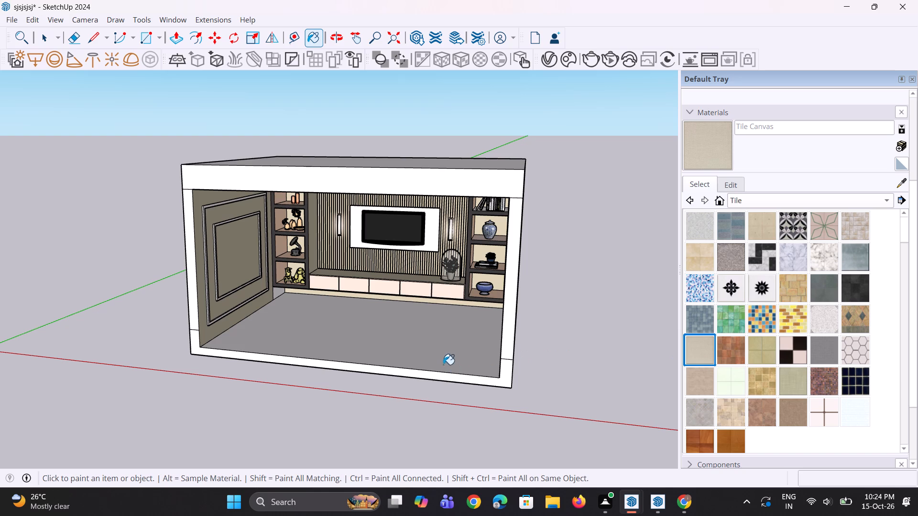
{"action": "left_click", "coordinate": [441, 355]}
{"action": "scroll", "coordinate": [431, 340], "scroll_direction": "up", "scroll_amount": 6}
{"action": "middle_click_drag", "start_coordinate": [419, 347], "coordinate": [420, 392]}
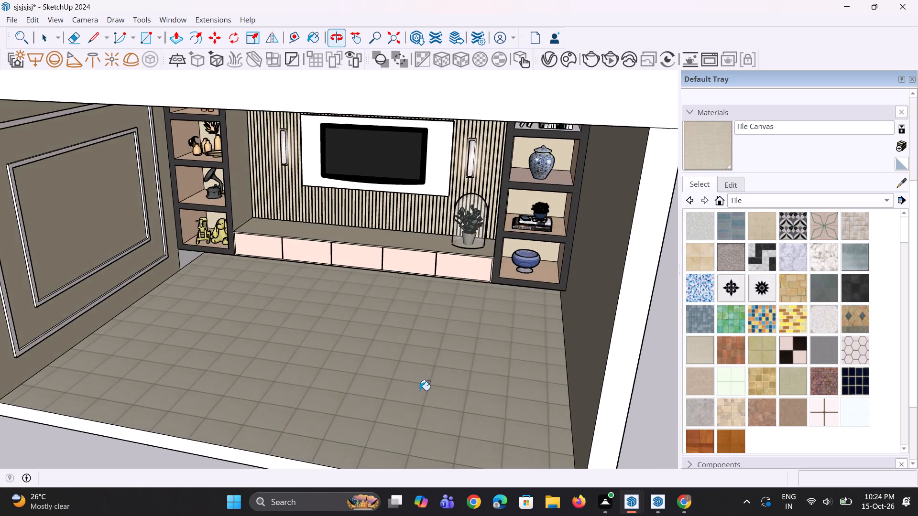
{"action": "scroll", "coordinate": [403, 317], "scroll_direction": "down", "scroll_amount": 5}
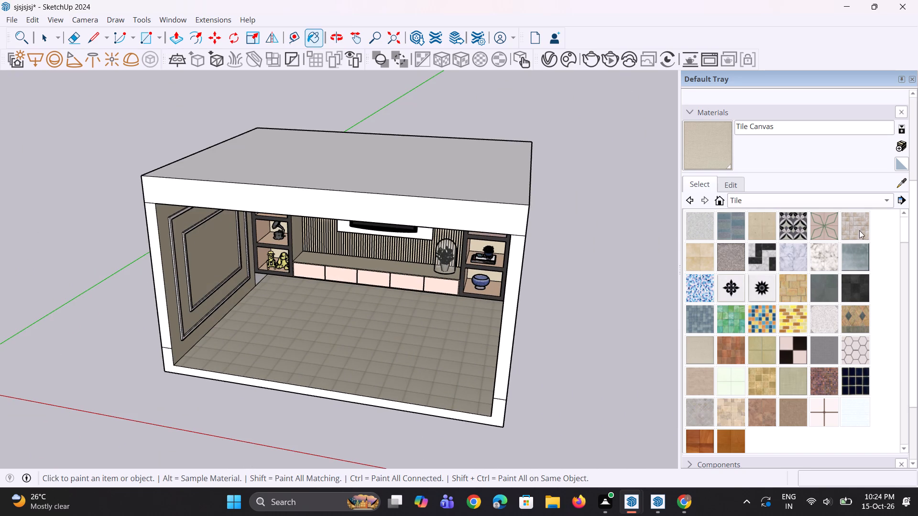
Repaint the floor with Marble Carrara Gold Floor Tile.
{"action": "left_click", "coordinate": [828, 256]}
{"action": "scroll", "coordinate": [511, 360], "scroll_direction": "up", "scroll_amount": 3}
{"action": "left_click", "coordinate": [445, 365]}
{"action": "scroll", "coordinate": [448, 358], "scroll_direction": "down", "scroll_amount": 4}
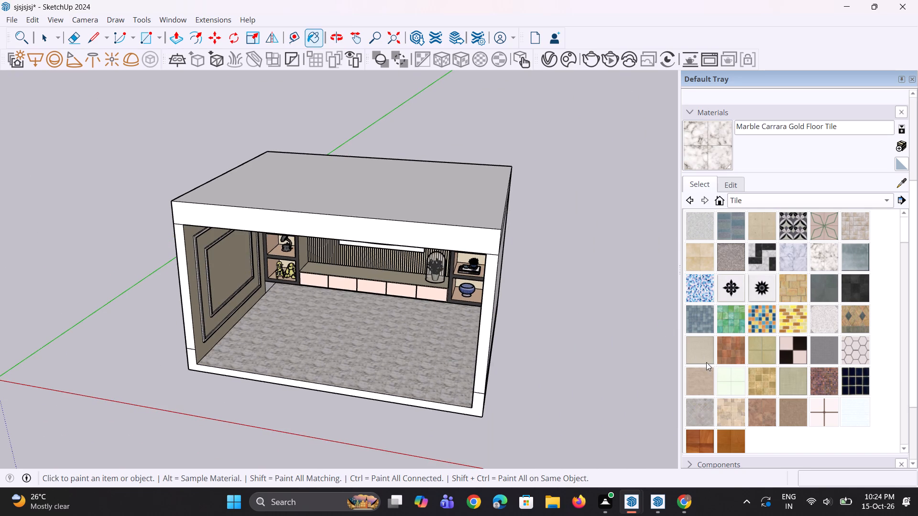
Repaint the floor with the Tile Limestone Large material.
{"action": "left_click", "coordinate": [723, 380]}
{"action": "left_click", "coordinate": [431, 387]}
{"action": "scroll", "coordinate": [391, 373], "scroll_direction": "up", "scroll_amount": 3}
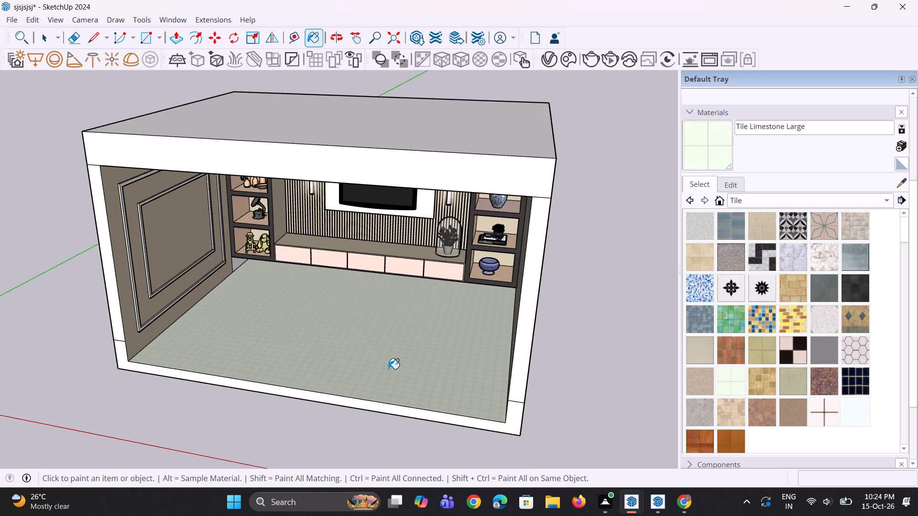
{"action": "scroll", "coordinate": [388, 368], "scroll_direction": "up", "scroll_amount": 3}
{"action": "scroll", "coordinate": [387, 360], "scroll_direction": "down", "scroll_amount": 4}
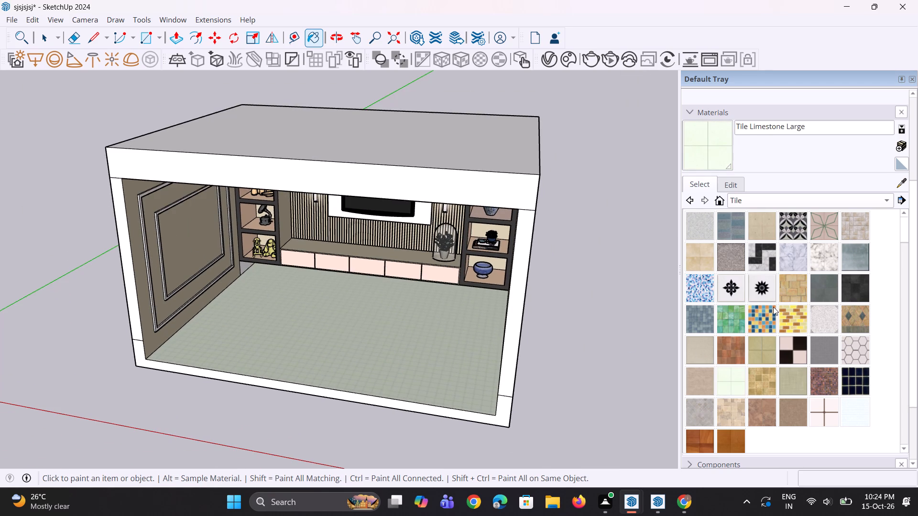
Repaint the floor with the Field Square Tile material.
{"action": "left_click", "coordinate": [705, 269]}
{"action": "left_click", "coordinate": [467, 354]}
{"action": "middle_click_drag", "start_coordinate": [394, 375], "coordinate": [391, 338]}
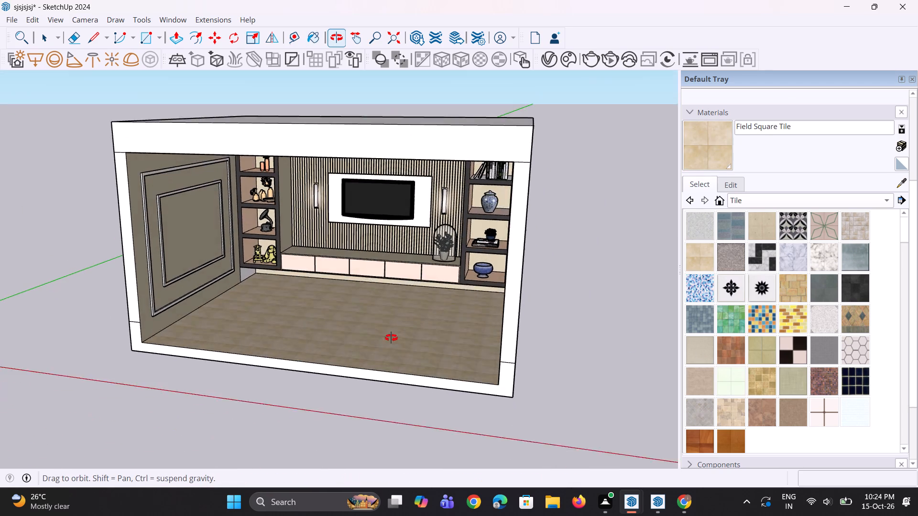
{"action": "middle_click_drag", "start_coordinate": [391, 338], "coordinate": [393, 346]}
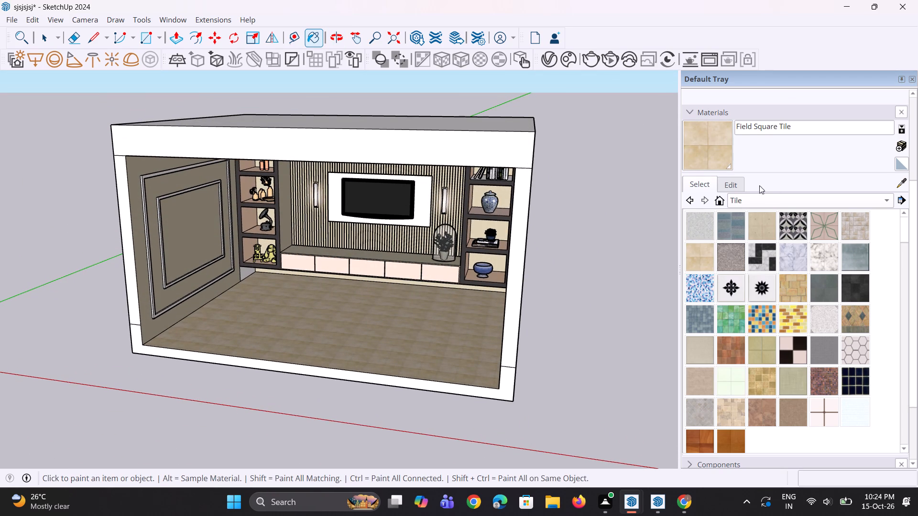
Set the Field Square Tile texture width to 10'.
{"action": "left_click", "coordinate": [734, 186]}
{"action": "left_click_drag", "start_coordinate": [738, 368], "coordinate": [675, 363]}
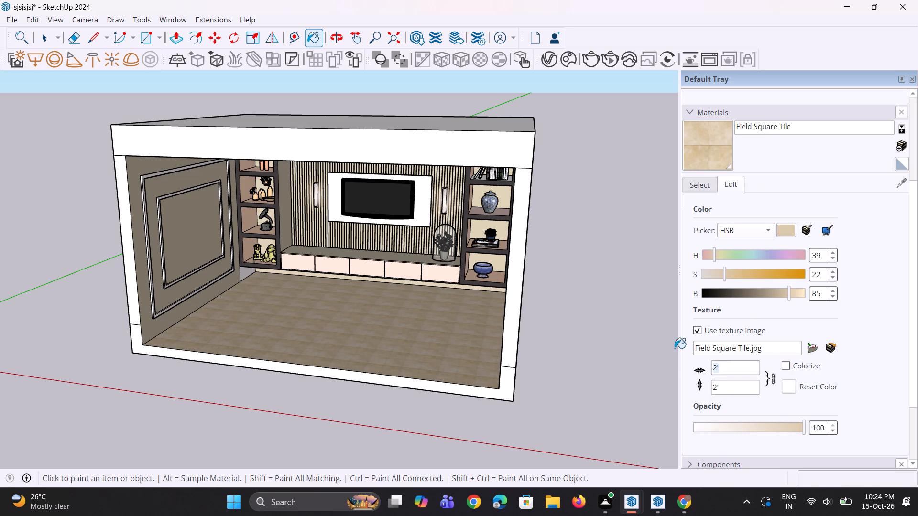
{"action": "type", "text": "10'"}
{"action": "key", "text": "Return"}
Reduce the Field Square Tile texture width to 1".
{"action": "key", "text": "BackSpace"}
{"action": "key", "text": "BackSpace"}
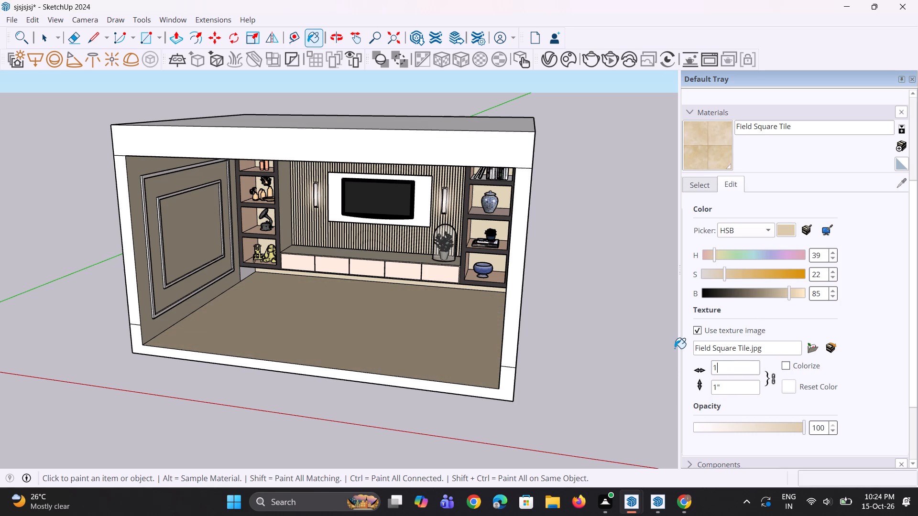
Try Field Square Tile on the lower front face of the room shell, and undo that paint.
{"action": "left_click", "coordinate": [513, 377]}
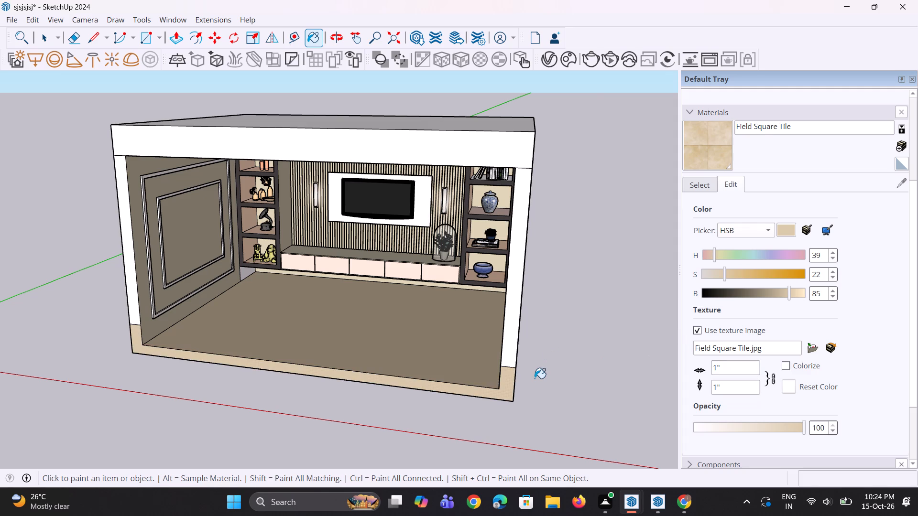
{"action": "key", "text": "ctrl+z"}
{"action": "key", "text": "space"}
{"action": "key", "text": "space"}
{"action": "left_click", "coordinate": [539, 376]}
Erase the two short edges that divide the room shell's front face near the floor, one at each side wall.
{"action": "scroll", "coordinate": [479, 366], "scroll_direction": "up", "scroll_amount": 11}
{"action": "scroll", "coordinate": [459, 358], "scroll_direction": "down", "scroll_amount": 10}
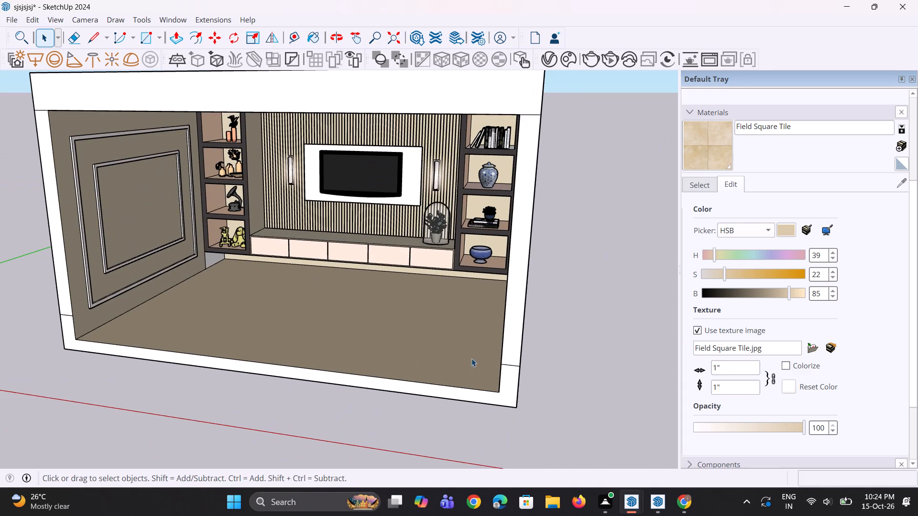
{"action": "key", "text": "e"}
{"action": "left_click", "coordinate": [511, 366]}
{"action": "scroll", "coordinate": [60, 331], "scroll_direction": "up", "scroll_amount": 3}
{"action": "left_click", "coordinate": [66, 312]}
{"action": "scroll", "coordinate": [121, 311], "scroll_direction": "down", "scroll_amount": 4}
Adjust the Field Square Tile colour to brightness 100 and saturation 21.
{"action": "middle_click_drag", "start_coordinate": [168, 290], "coordinate": [181, 258]}
{"action": "scroll", "coordinate": [181, 258], "scroll_direction": "up", "scroll_amount": 1}
{"action": "scroll", "coordinate": [340, 255], "scroll_direction": "up", "scroll_amount": 2}
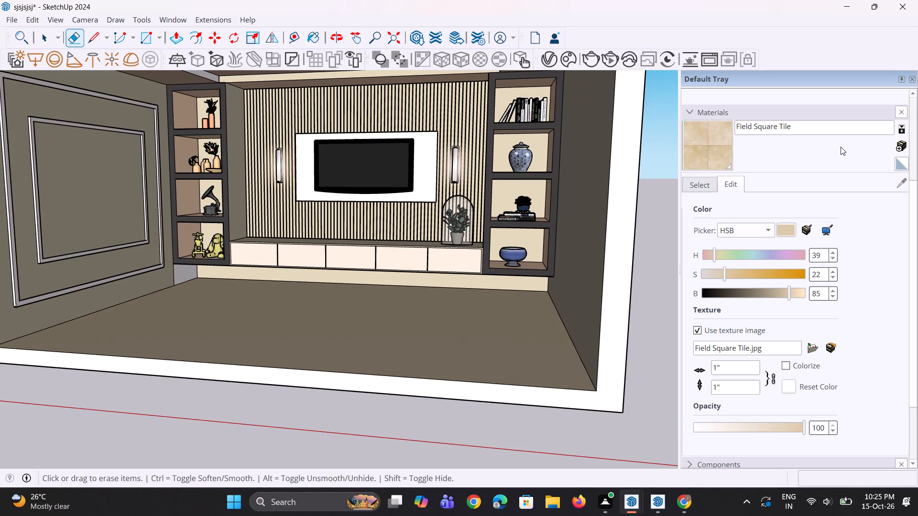
{"action": "left_click", "coordinate": [702, 188]}
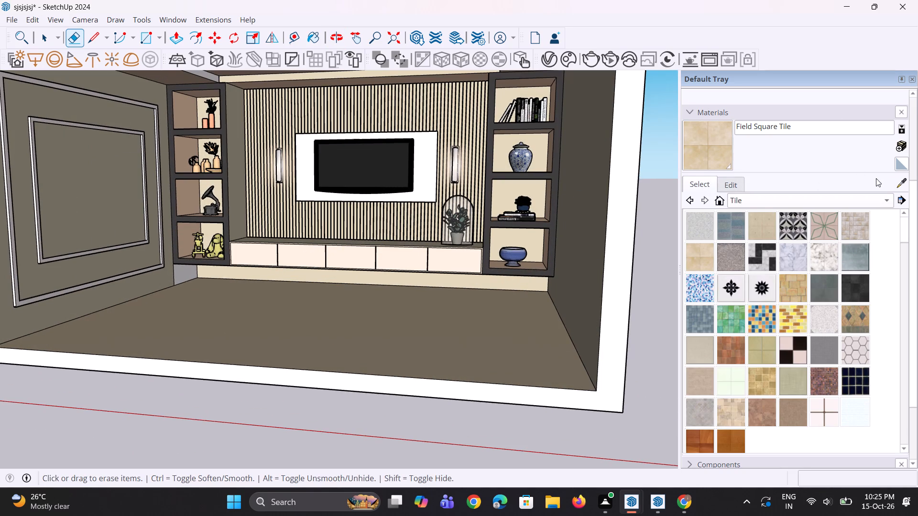
{"action": "left_click", "coordinate": [729, 187]}
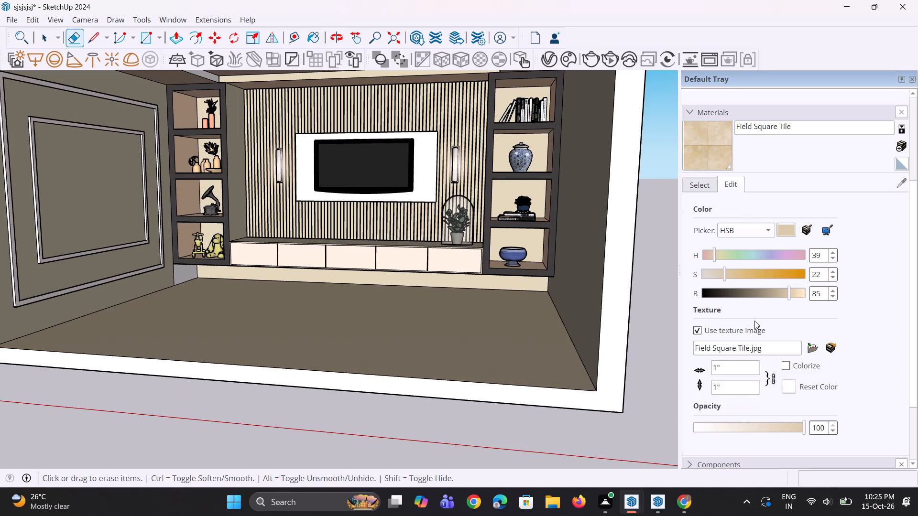
{"action": "left_click_drag", "start_coordinate": [790, 294], "coordinate": [800, 298]}
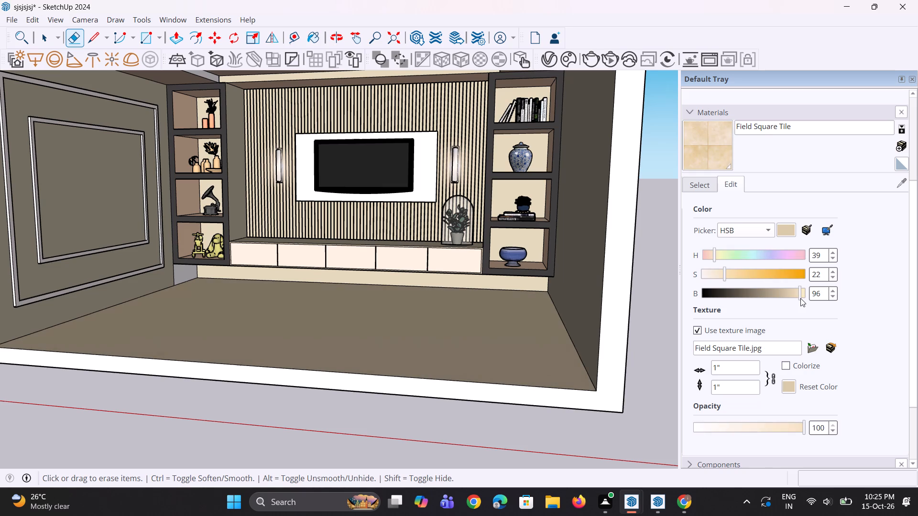
{"action": "left_click_drag", "start_coordinate": [800, 298], "coordinate": [809, 301]}
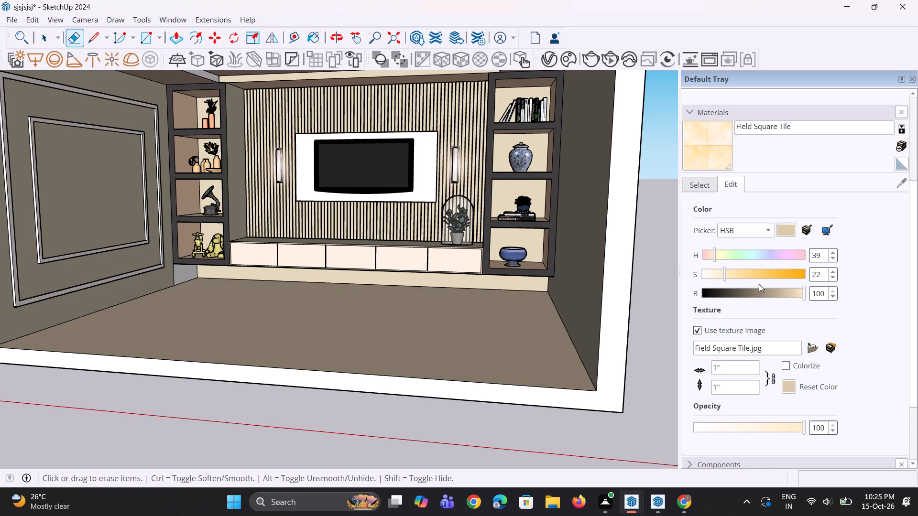
{"action": "left_click_drag", "start_coordinate": [724, 271], "coordinate": [716, 271]}
{"action": "middle_click_drag", "start_coordinate": [512, 298], "coordinate": [509, 340]}
{"action": "scroll", "coordinate": [645, 296], "scroll_direction": "up", "scroll_amount": 1}
{"action": "left_click_drag", "start_coordinate": [718, 273], "coordinate": [723, 276]}
{"action": "scroll", "coordinate": [382, 303], "scroll_direction": "down", "scroll_amount": 5}
{"action": "middle_click_drag", "start_coordinate": [393, 276], "coordinate": [402, 251]}
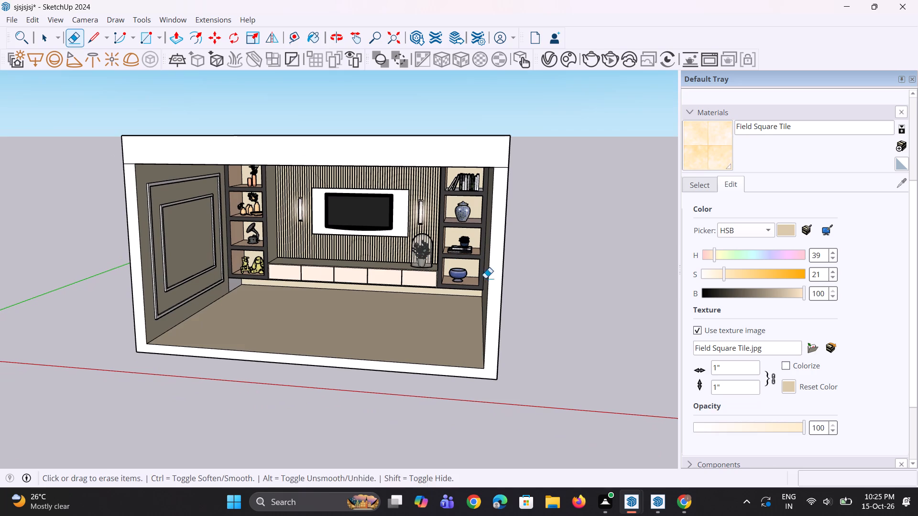
{"action": "key", "text": "space"}
{"action": "type", "text": "v"}
{"action": "key", "text": "space"}
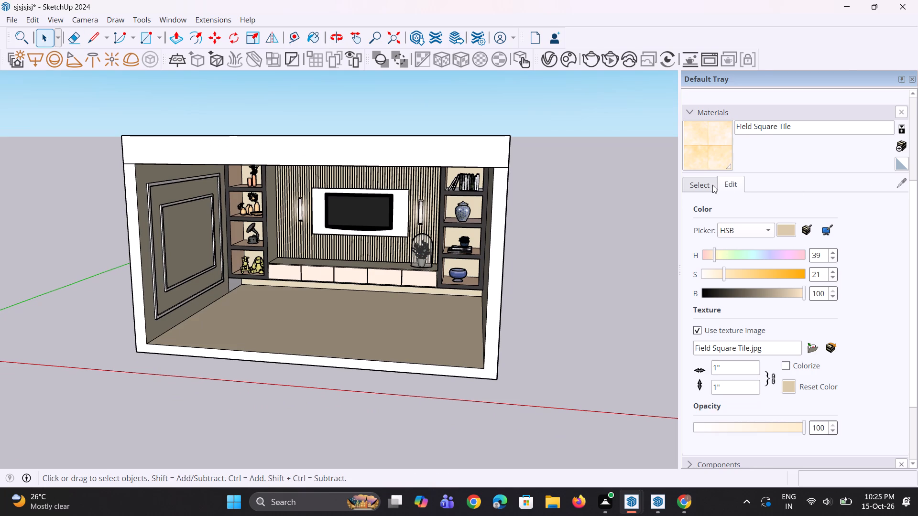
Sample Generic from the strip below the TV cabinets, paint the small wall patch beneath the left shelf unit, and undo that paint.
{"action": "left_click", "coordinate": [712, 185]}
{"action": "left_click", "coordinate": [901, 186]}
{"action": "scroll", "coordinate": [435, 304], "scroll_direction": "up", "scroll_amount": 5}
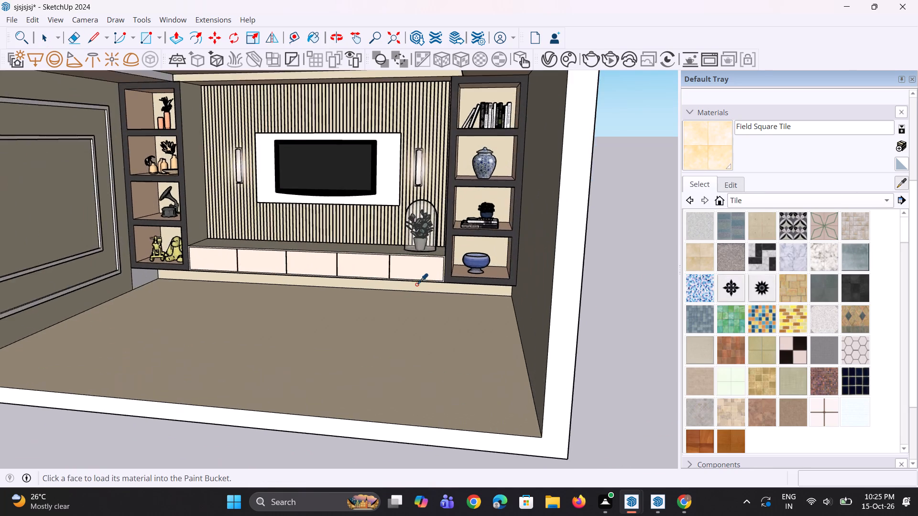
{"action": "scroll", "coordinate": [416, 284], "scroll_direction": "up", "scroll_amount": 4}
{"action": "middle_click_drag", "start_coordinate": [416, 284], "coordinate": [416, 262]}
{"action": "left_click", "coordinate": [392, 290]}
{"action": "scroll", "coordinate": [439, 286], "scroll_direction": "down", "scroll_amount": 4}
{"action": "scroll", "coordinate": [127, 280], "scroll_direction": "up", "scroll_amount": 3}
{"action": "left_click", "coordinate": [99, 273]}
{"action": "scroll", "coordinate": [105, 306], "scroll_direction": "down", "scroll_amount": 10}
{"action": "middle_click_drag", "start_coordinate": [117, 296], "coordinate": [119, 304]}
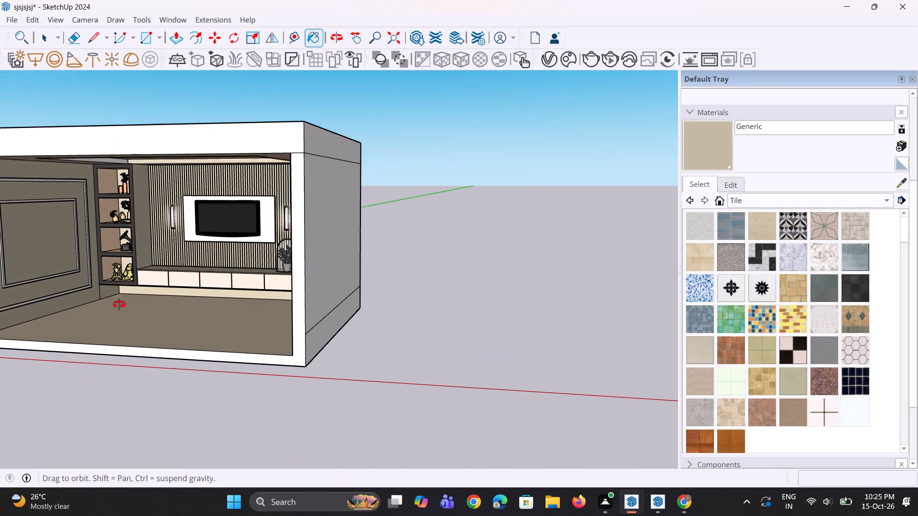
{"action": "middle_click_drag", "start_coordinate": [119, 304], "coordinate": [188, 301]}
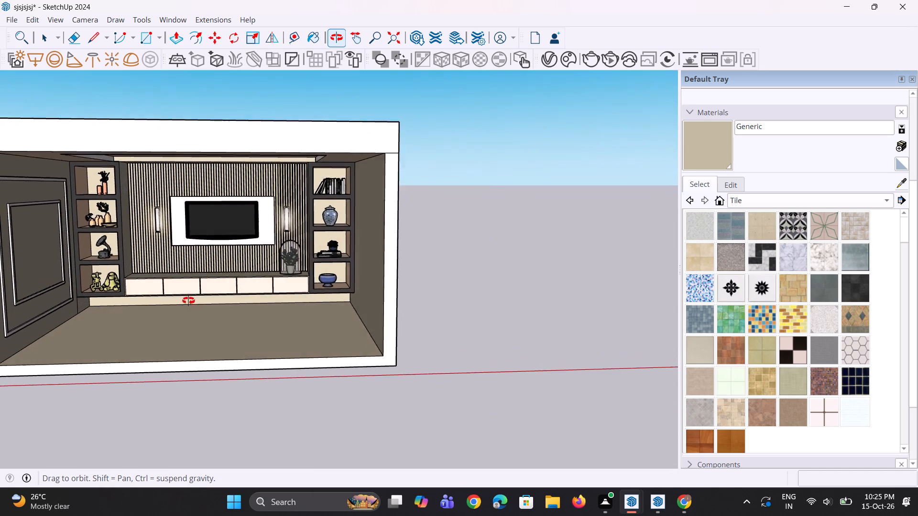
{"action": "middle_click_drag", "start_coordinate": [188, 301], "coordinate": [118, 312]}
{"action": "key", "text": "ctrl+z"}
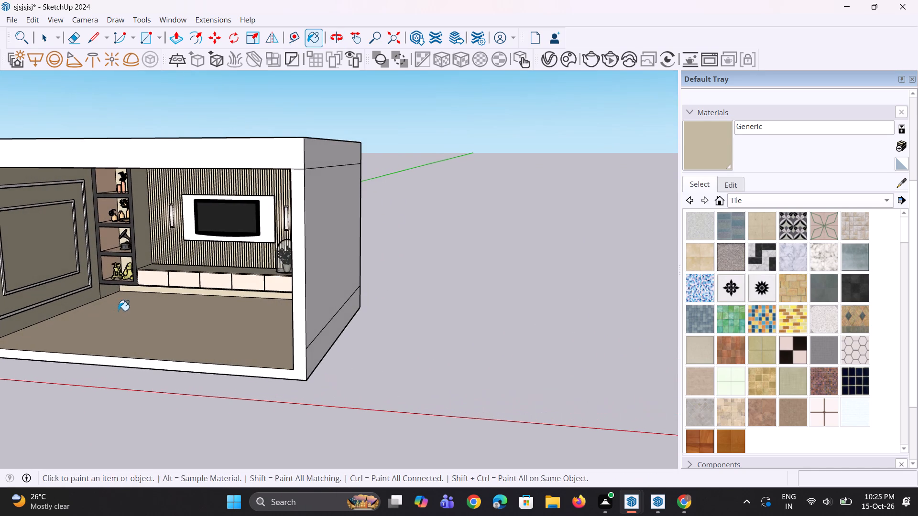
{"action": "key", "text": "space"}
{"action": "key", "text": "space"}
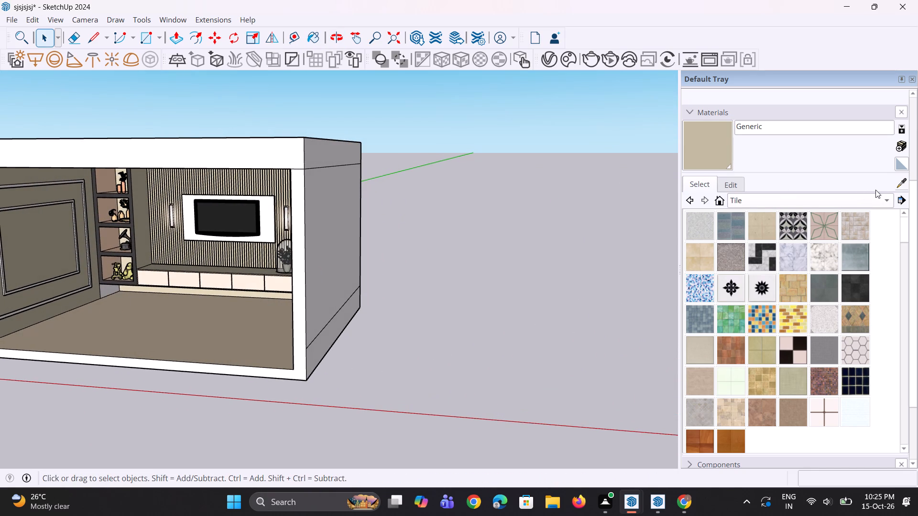
Sample the left side wall's Generic material and paint the small unpainted wall patch beneath the left shelf unit with it.
{"action": "left_click", "coordinate": [899, 178]}
{"action": "scroll", "coordinate": [0, 223], "scroll_direction": "up", "scroll_amount": 2}
{"action": "left_click", "coordinate": [66, 234]}
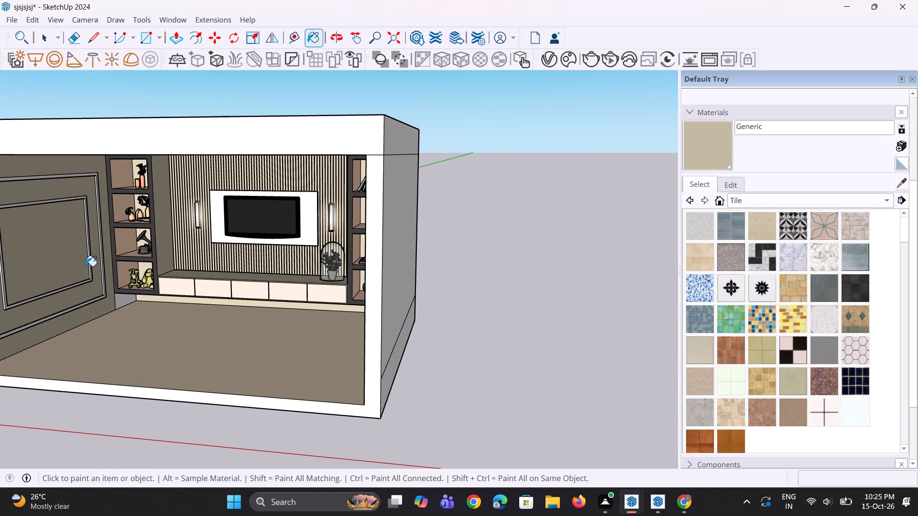
{"action": "scroll", "coordinate": [88, 271], "scroll_direction": "up", "scroll_amount": 7}
{"action": "left_click", "coordinate": [139, 318]}
Erase the short vertical edge separating the painted patch beneath the left shelf unit from the left side wall.
{"action": "scroll", "coordinate": [135, 312], "scroll_direction": "down", "scroll_amount": 5}
{"action": "scroll", "coordinate": [142, 350], "scroll_direction": "up", "scroll_amount": 3}
{"action": "key", "text": "e"}
{"action": "scroll", "coordinate": [138, 331], "scroll_direction": "up", "scroll_amount": 2}
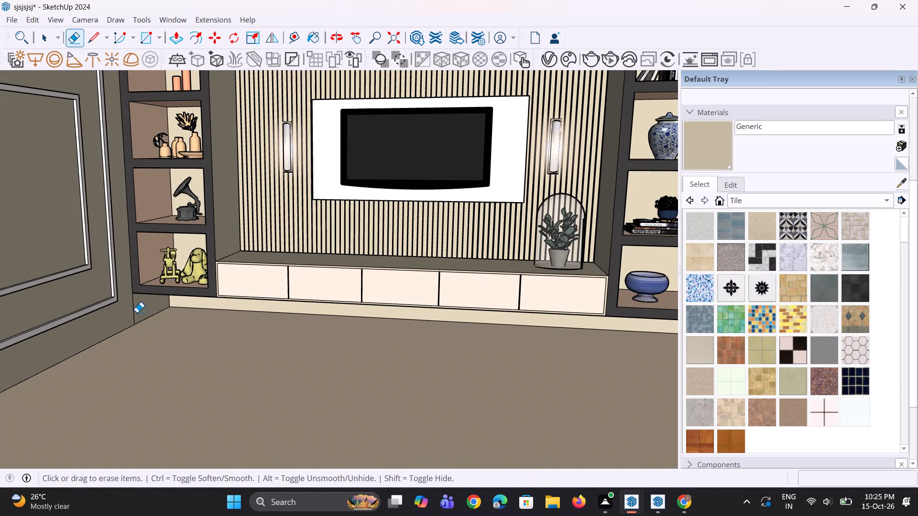
{"action": "left_click", "coordinate": [135, 312]}
Inspect the room's ceiling, side walls and floor from several angles to check the finishes.
{"action": "scroll", "coordinate": [135, 312], "scroll_direction": "down", "scroll_amount": 4}
{"action": "middle_click_drag", "start_coordinate": [135, 312], "coordinate": [255, 321]}
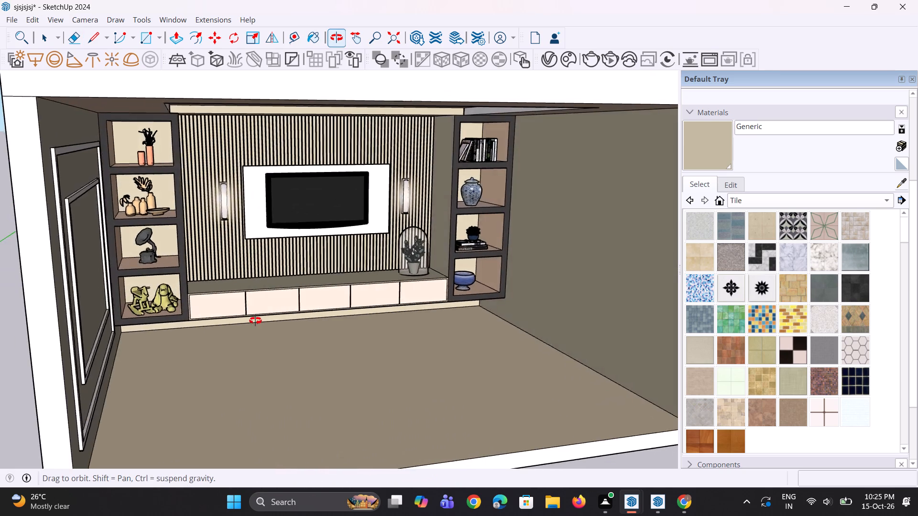
{"action": "middle_click_drag", "start_coordinate": [255, 321], "coordinate": [208, 303]}
{"action": "scroll", "coordinate": [205, 303], "scroll_direction": "down", "scroll_amount": 5}
{"action": "middle_click_drag", "start_coordinate": [203, 311], "coordinate": [175, 204]}
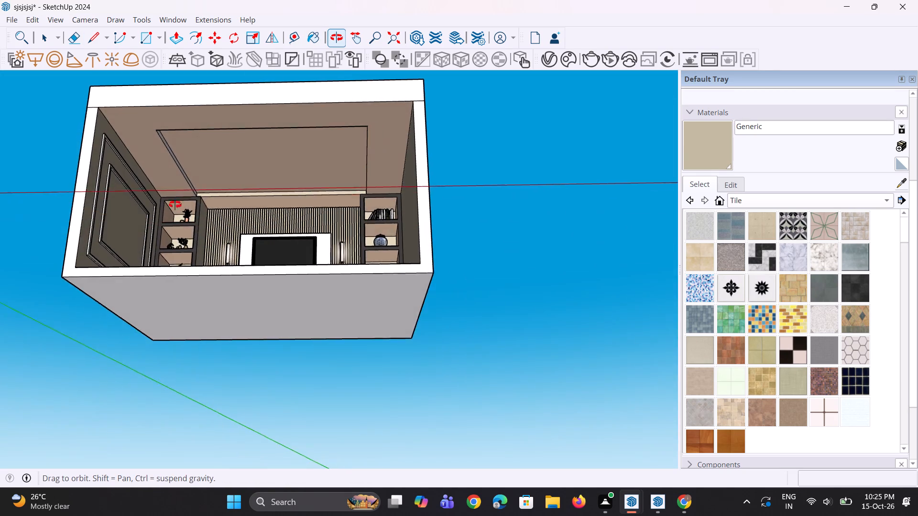
{"action": "middle_click_drag", "start_coordinate": [175, 204], "coordinate": [178, 279]}
{"action": "scroll", "coordinate": [230, 263], "scroll_direction": "up", "scroll_amount": 4}
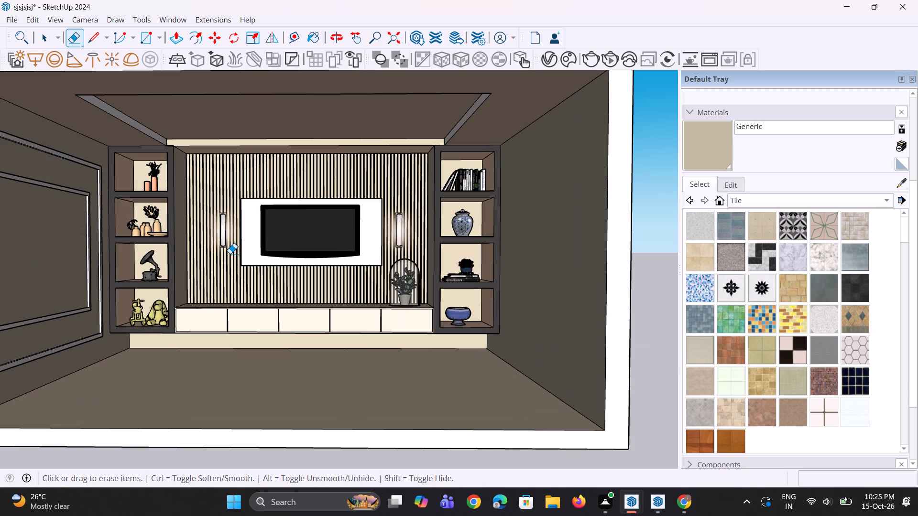
{"action": "scroll", "coordinate": [232, 243], "scroll_direction": "down", "scroll_amount": 3}
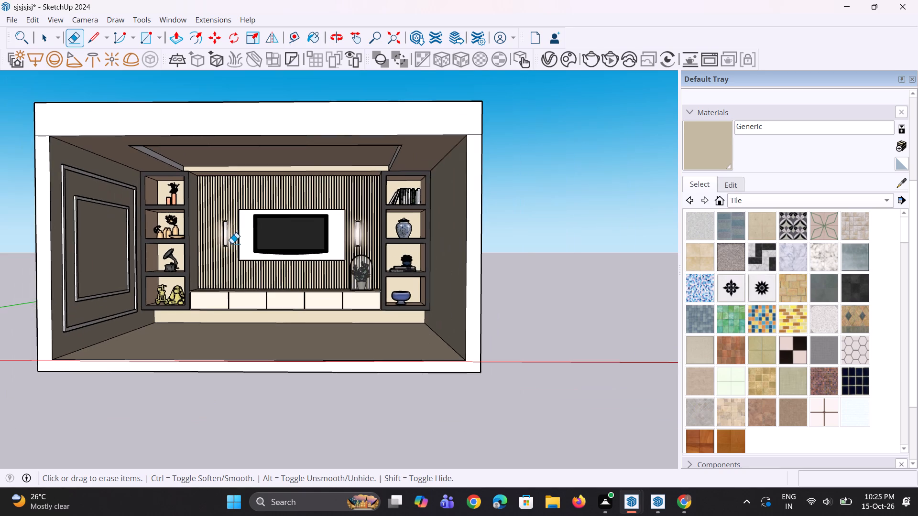
Inspect the TV wall, shelf units and left wall mouldings from the room's open front.
{"action": "scroll", "coordinate": [232, 243], "scroll_direction": "up", "scroll_amount": 4}
{"action": "scroll", "coordinate": [232, 243], "scroll_direction": "down", "scroll_amount": 3}
{"action": "scroll", "coordinate": [232, 243], "scroll_direction": "up", "scroll_amount": 2}
{"action": "scroll", "coordinate": [232, 243], "scroll_direction": "down", "scroll_amount": 4}
{"action": "scroll", "coordinate": [116, 119], "scroll_direction": "up", "scroll_amount": 5}
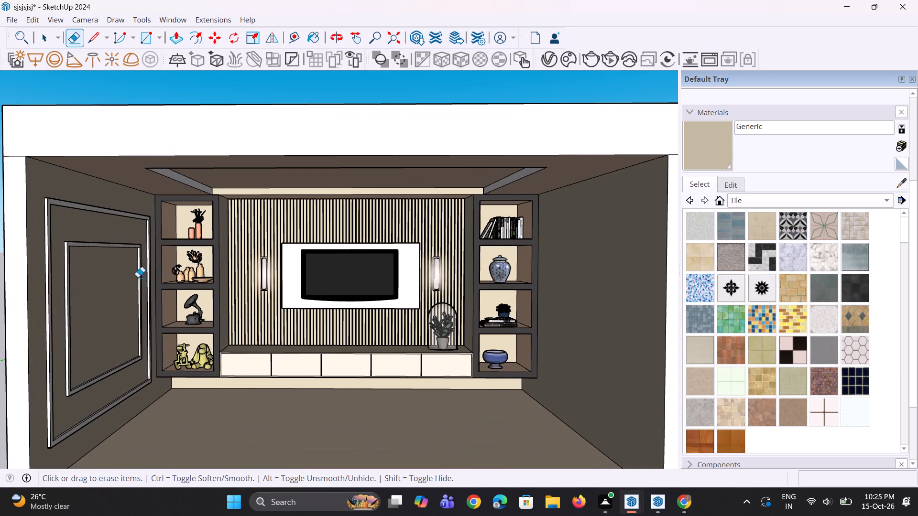
{"action": "middle_click_drag", "start_coordinate": [151, 312], "coordinate": [141, 301]}
{"action": "scroll", "coordinate": [141, 296], "scroll_direction": "down", "scroll_amount": 3}
{"action": "scroll", "coordinate": [175, 382], "scroll_direction": "up", "scroll_amount": 2}
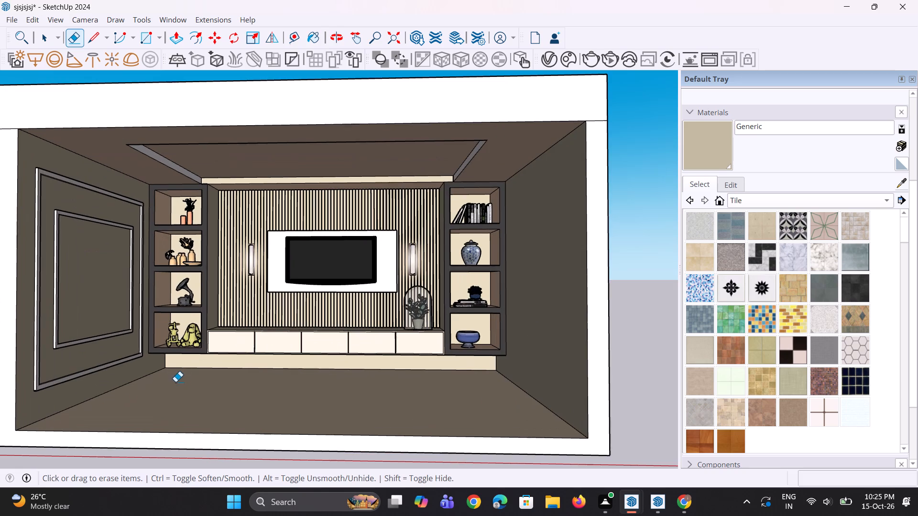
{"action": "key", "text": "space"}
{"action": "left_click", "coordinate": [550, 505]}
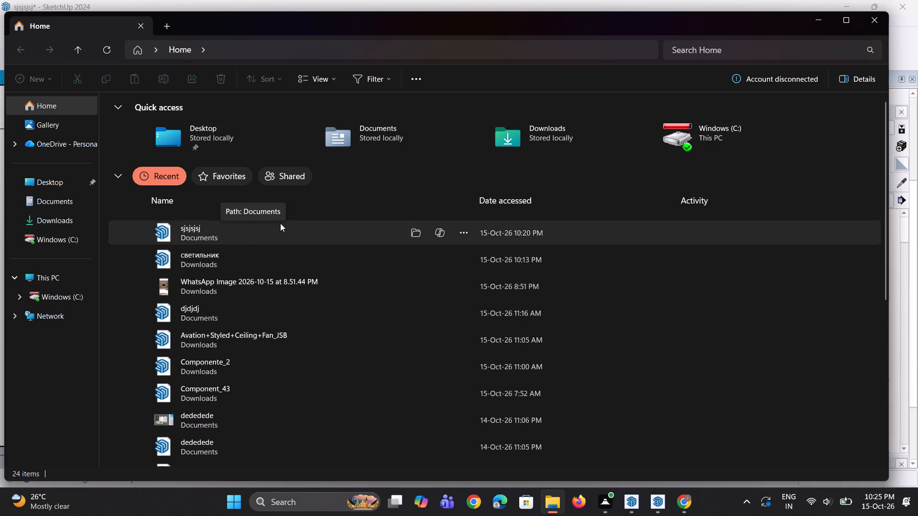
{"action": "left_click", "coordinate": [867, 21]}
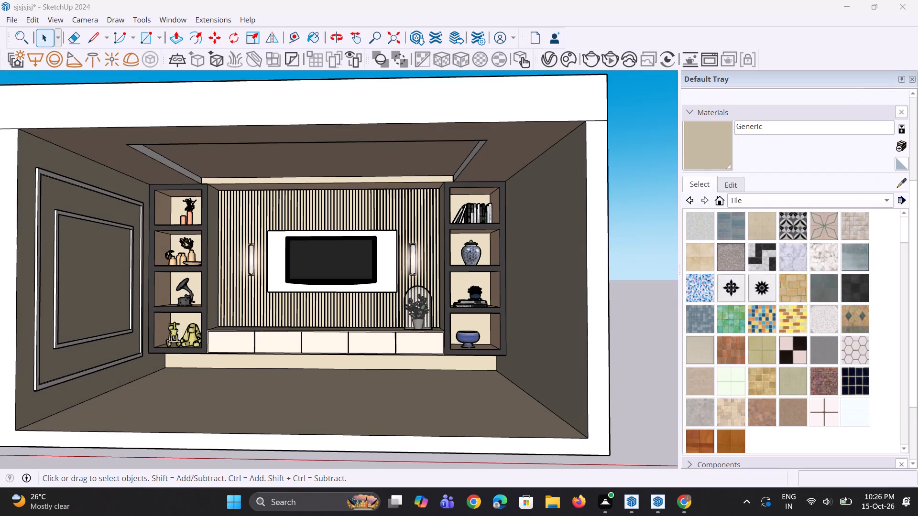
Save the living-room model with the whole room in view.
{"action": "key", "text": "space"}
{"action": "scroll", "coordinate": [418, 252], "scroll_direction": "down", "scroll_amount": 3}
{"action": "scroll", "coordinate": [207, 216], "scroll_direction": "up", "scroll_amount": 4}
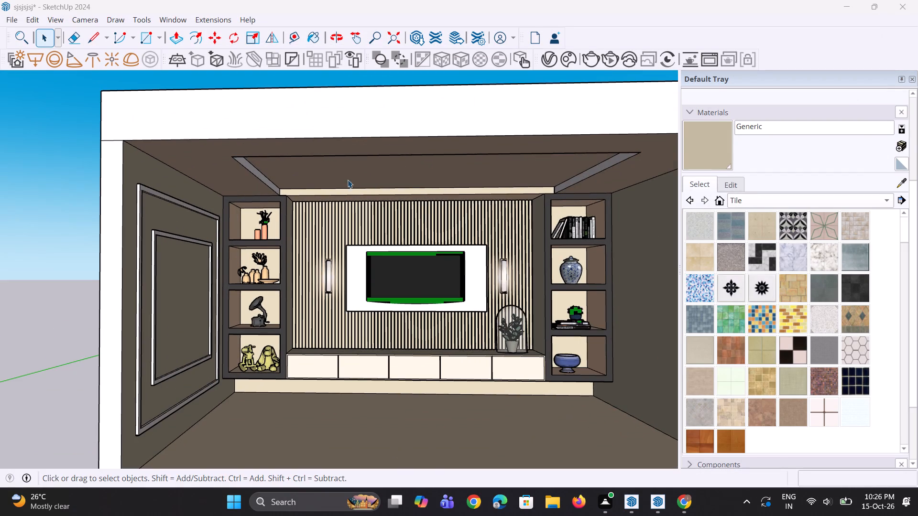
{"action": "scroll", "coordinate": [274, 183], "scroll_direction": "down", "scroll_amount": 3}
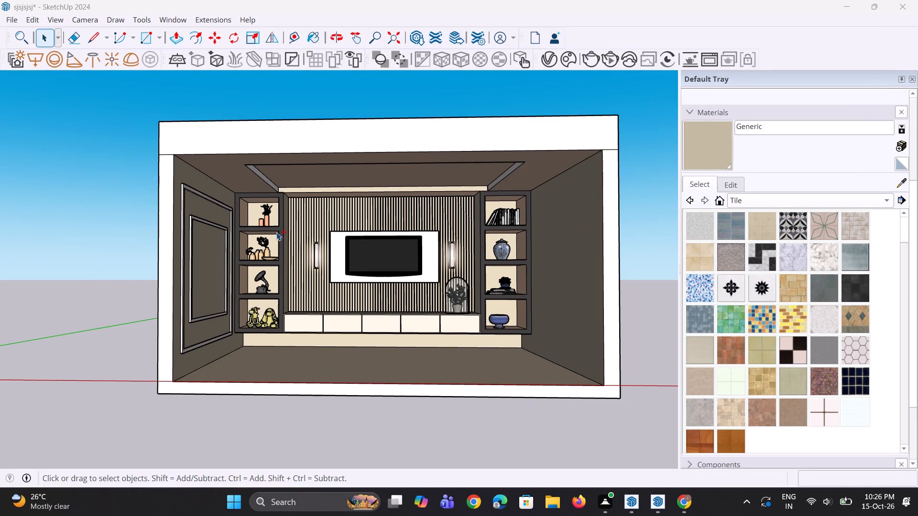
{"action": "key", "text": "ctrl+s"}
{"action": "key", "text": "ctrl+s"}
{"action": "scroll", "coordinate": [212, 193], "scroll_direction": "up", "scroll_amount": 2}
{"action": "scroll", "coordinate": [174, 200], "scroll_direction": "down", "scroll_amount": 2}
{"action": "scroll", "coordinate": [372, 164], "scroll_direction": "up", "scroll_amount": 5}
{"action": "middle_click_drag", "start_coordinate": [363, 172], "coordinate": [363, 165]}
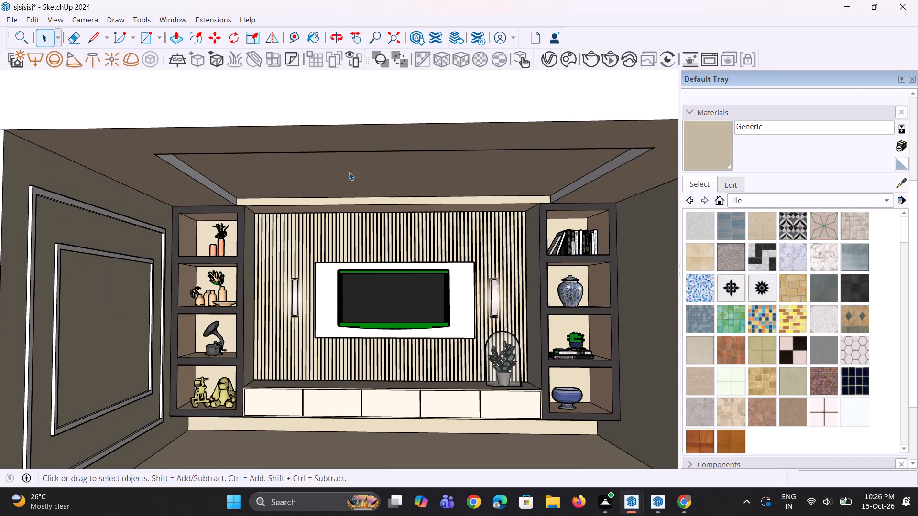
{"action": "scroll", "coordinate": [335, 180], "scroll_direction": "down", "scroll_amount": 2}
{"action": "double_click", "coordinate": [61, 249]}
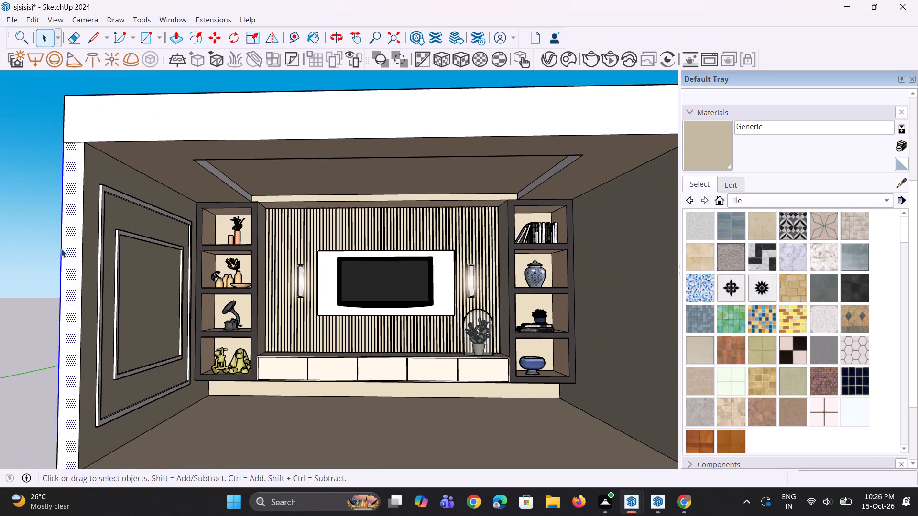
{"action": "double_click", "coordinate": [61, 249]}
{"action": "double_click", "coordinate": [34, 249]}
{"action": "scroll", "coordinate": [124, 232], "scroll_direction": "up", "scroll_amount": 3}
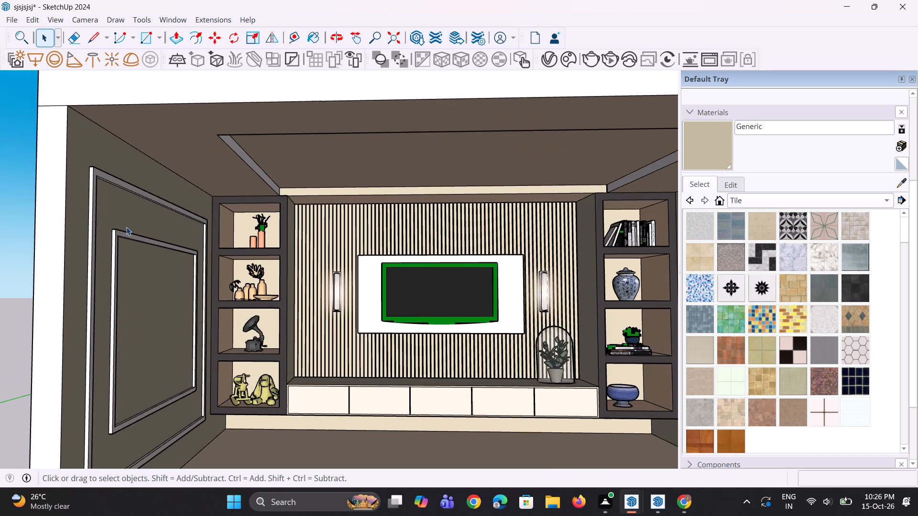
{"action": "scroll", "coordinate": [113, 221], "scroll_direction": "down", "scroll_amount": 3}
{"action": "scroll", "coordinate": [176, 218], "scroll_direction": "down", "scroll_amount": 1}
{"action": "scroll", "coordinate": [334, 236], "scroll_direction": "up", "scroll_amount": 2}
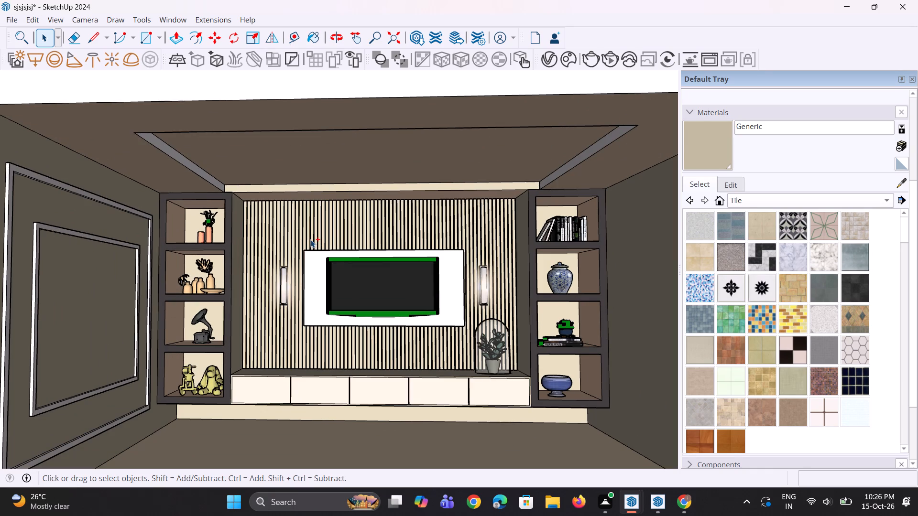
Save the model again.
{"action": "key", "text": "ctrl+s"}
{"action": "key", "text": "ctrl+s"}
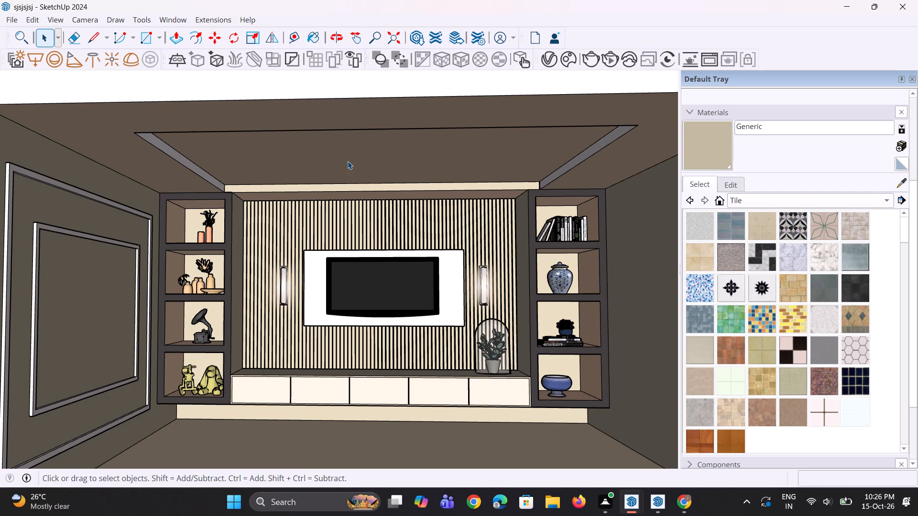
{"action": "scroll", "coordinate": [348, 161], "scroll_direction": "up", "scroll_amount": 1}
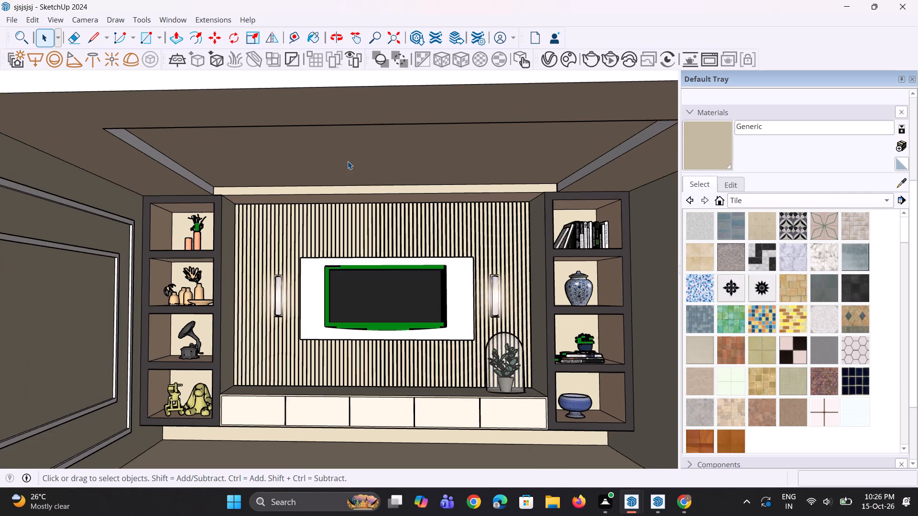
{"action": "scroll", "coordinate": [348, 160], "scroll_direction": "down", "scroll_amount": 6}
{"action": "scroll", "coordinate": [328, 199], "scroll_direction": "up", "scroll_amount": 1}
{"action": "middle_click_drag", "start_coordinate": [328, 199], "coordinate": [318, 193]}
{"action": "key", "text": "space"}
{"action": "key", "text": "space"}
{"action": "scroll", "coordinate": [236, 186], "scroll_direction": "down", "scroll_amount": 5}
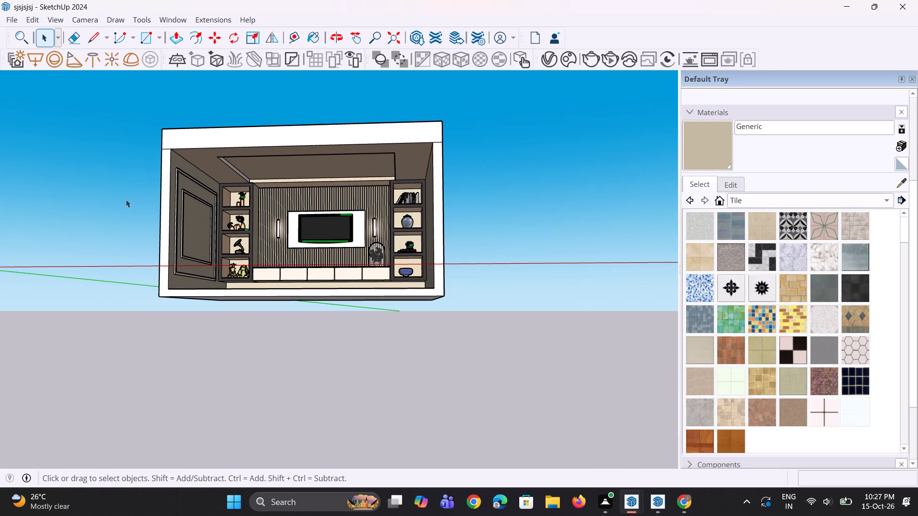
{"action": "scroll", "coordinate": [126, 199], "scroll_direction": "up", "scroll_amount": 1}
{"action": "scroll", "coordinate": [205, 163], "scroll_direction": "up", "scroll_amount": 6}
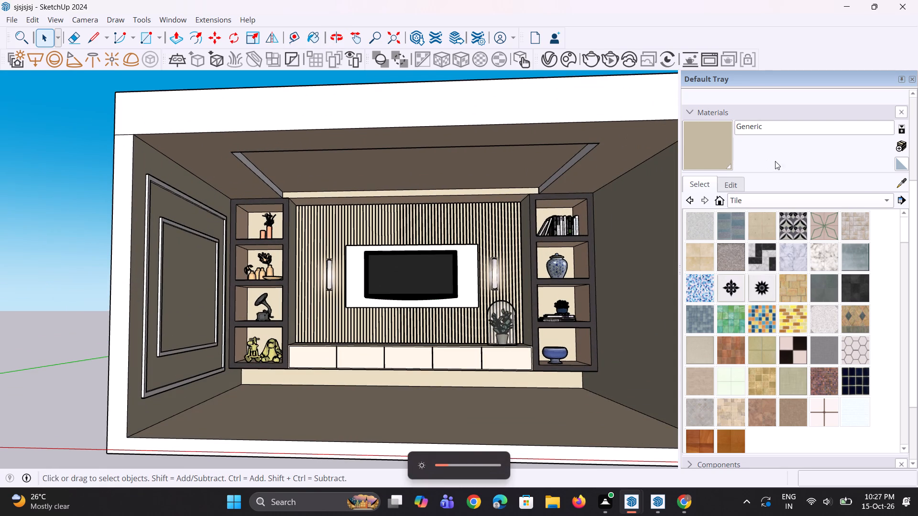
Sample Generic#4 from the left wall's inner moulding frame and paint the outer frame's upper strip with it.
{"action": "left_click", "coordinate": [902, 187]}
{"action": "scroll", "coordinate": [350, 252], "scroll_direction": "up", "scroll_amount": 2}
{"action": "scroll", "coordinate": [169, 258], "scroll_direction": "up", "scroll_amount": 6}
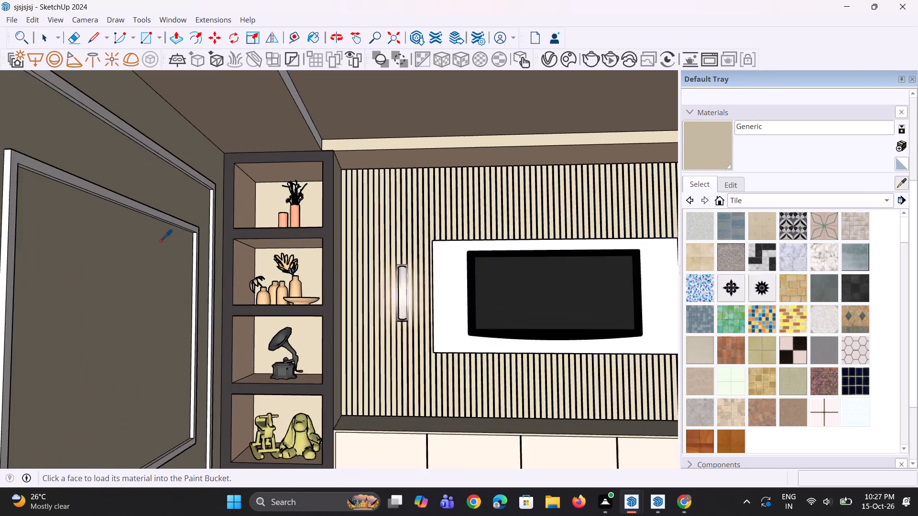
{"action": "scroll", "coordinate": [161, 240], "scroll_direction": "up", "scroll_amount": 2}
{"action": "left_click", "coordinate": [182, 215]}
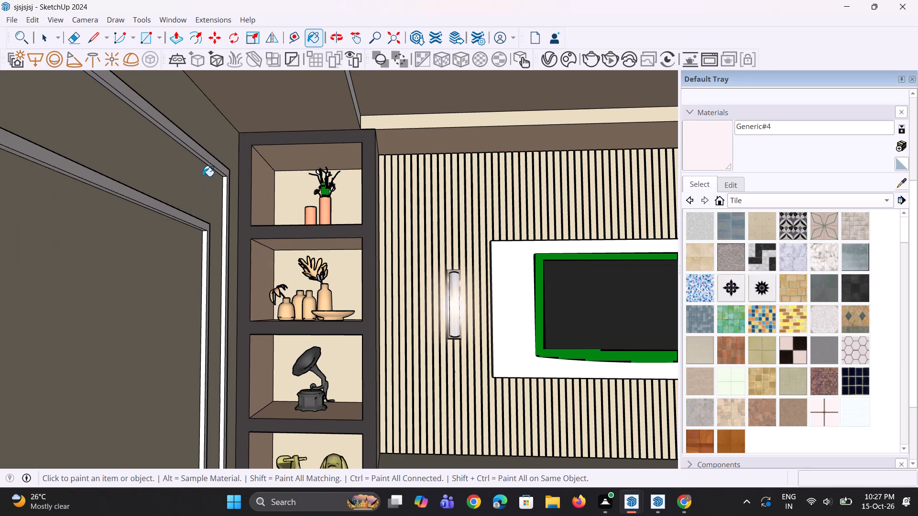
{"action": "scroll", "coordinate": [203, 175], "scroll_direction": "up", "scroll_amount": 10}
{"action": "left_click", "coordinate": [222, 161]}
{"action": "scroll", "coordinate": [227, 176], "scroll_direction": "down", "scroll_amount": 3}
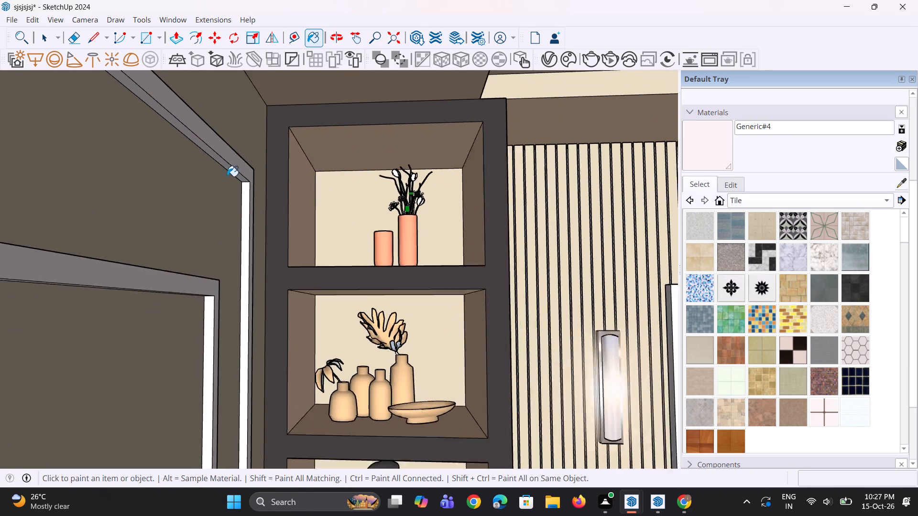
Paint the outer moulding frame's vertical strip nearest the room opening and its lower strip's faces with Generic#4.
{"action": "scroll", "coordinate": [227, 176], "scroll_direction": "down", "scroll_amount": 19}
{"action": "scroll", "coordinate": [184, 175], "scroll_direction": "up", "scroll_amount": 8}
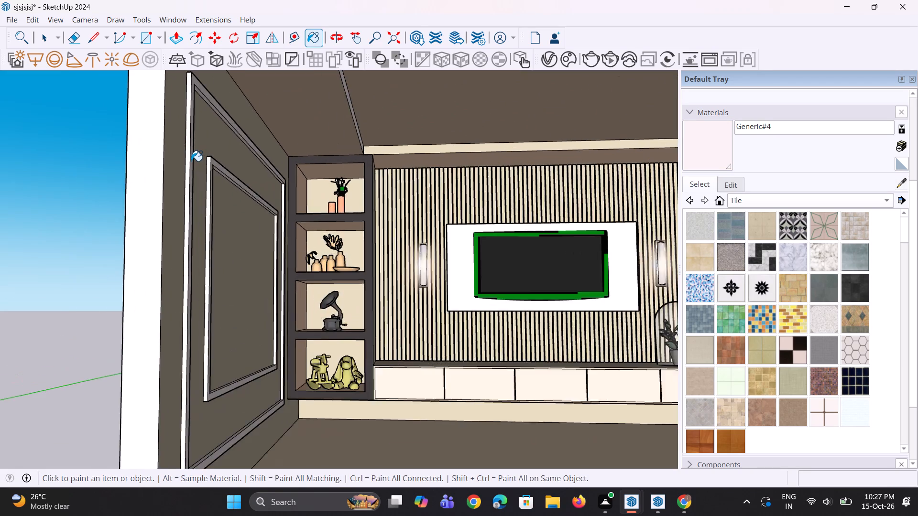
{"action": "scroll", "coordinate": [191, 161], "scroll_direction": "up", "scroll_amount": 5}
{"action": "left_click", "coordinate": [186, 159]}
{"action": "left_click", "coordinate": [191, 172]}
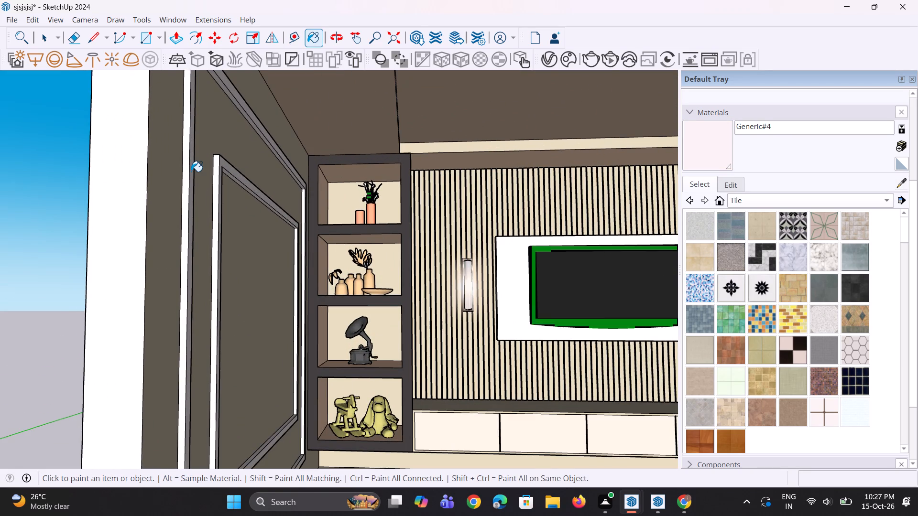
{"action": "scroll", "coordinate": [191, 172], "scroll_direction": "down", "scroll_amount": 11}
{"action": "scroll", "coordinate": [194, 308], "scroll_direction": "up", "scroll_amount": 14}
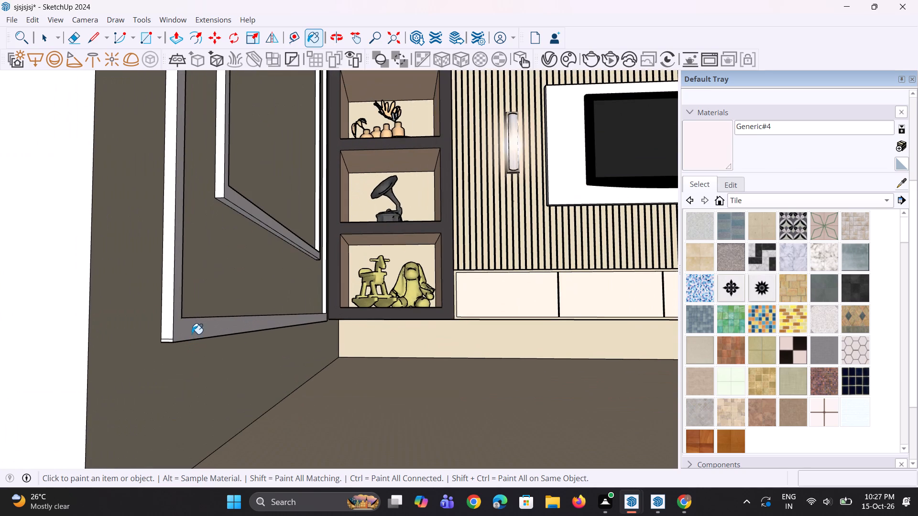
{"action": "left_click", "coordinate": [191, 332]}
{"action": "middle_click_drag", "start_coordinate": [193, 323], "coordinate": [189, 349]}
{"action": "scroll", "coordinate": [187, 326], "scroll_direction": "up", "scroll_amount": 4}
{"action": "left_click", "coordinate": [192, 313]}
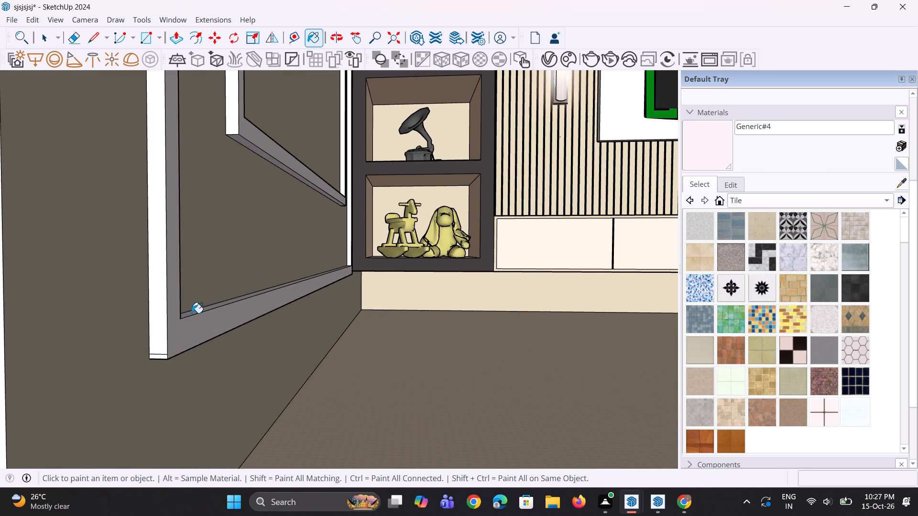
Paint the faces at the lower strip and lower front corner of the inner moulding frame with Generic#4.
{"action": "scroll", "coordinate": [263, 175], "scroll_direction": "up", "scroll_amount": 2}
{"action": "left_click", "coordinate": [260, 152]}
{"action": "left_click", "coordinate": [262, 150]}
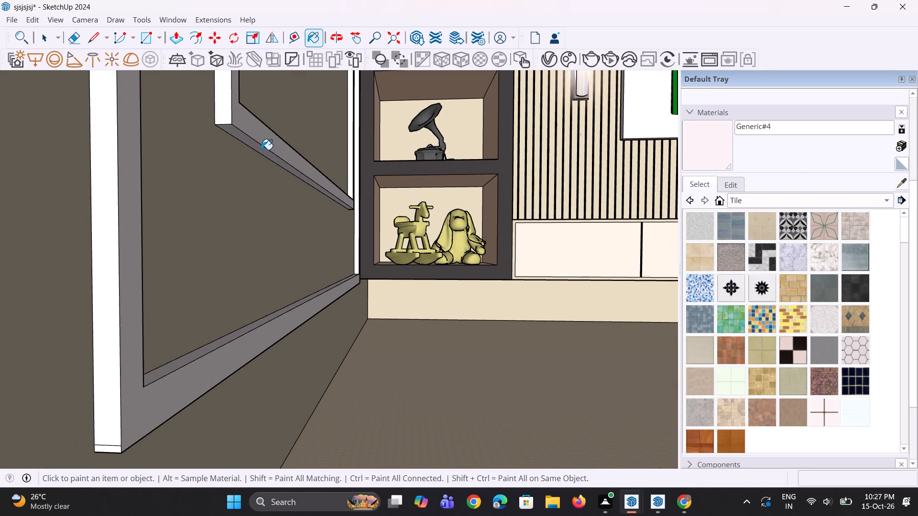
{"action": "left_click", "coordinate": [228, 114]}
{"action": "left_click", "coordinate": [240, 128]}
{"action": "scroll", "coordinate": [274, 223], "scroll_direction": "down", "scroll_amount": 3}
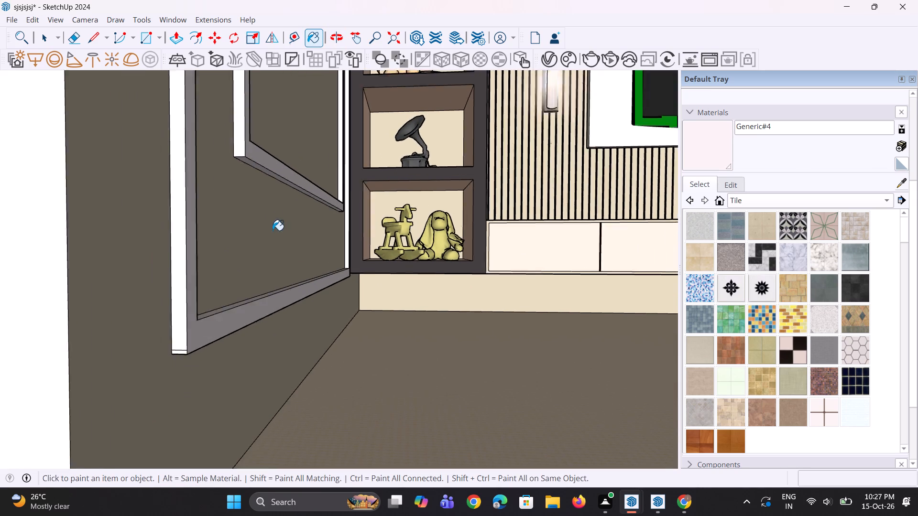
Paint the underside of the outer moulding frame's lower strip with Generic#4.
{"action": "scroll", "coordinate": [273, 230], "scroll_direction": "down", "scroll_amount": 1}
{"action": "middle_click_drag", "start_coordinate": [306, 279], "coordinate": [278, 243]}
{"action": "scroll", "coordinate": [264, 242], "scroll_direction": "up", "scroll_amount": 4}
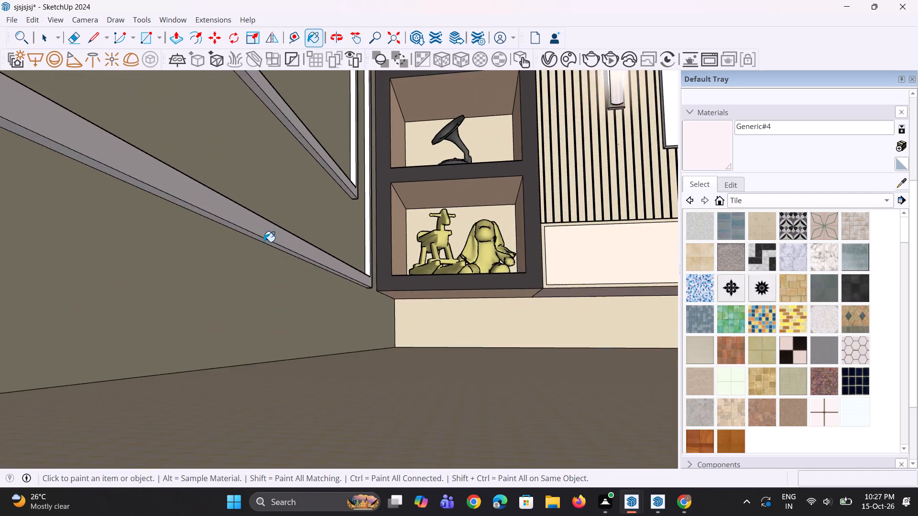
{"action": "scroll", "coordinate": [264, 242], "scroll_direction": "up", "scroll_amount": 4}
{"action": "left_click", "coordinate": [264, 241]}
{"action": "scroll", "coordinate": [264, 241], "scroll_direction": "down", "scroll_amount": 9}
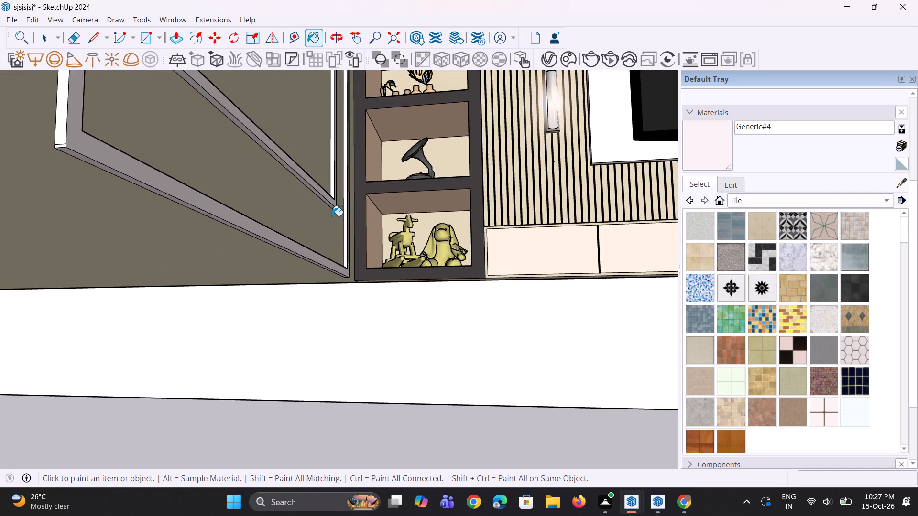
Paint the vertical strips nearest the shelf unit on both the outer and inner moulding frames with Generic#4.
{"action": "middle_click_drag", "start_coordinate": [334, 216], "coordinate": [336, 256]}
{"action": "scroll", "coordinate": [337, 256], "scroll_direction": "up", "scroll_amount": 8}
{"action": "left_click", "coordinate": [354, 274]}
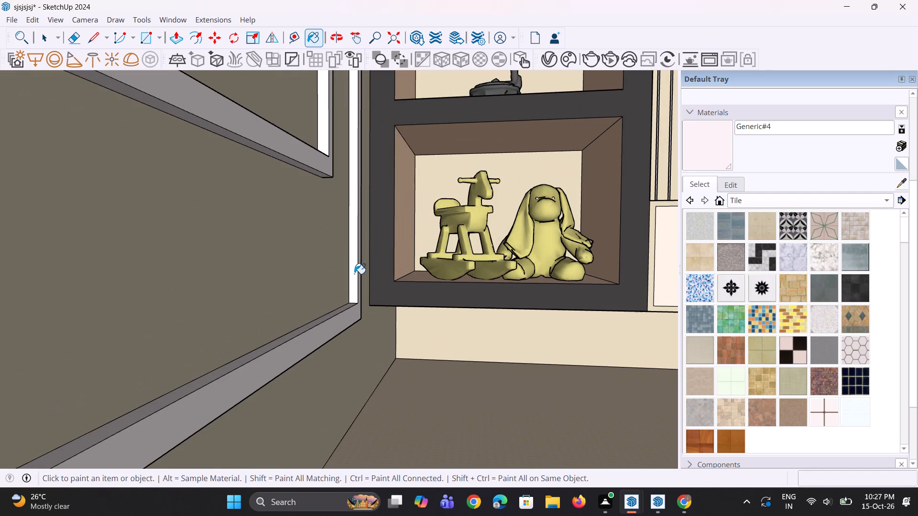
{"action": "scroll", "coordinate": [360, 286], "scroll_direction": "up", "scroll_amount": 1}
{"action": "scroll", "coordinate": [291, 258], "scroll_direction": "down", "scroll_amount": 4}
{"action": "middle_click_drag", "start_coordinate": [295, 209], "coordinate": [293, 267]}
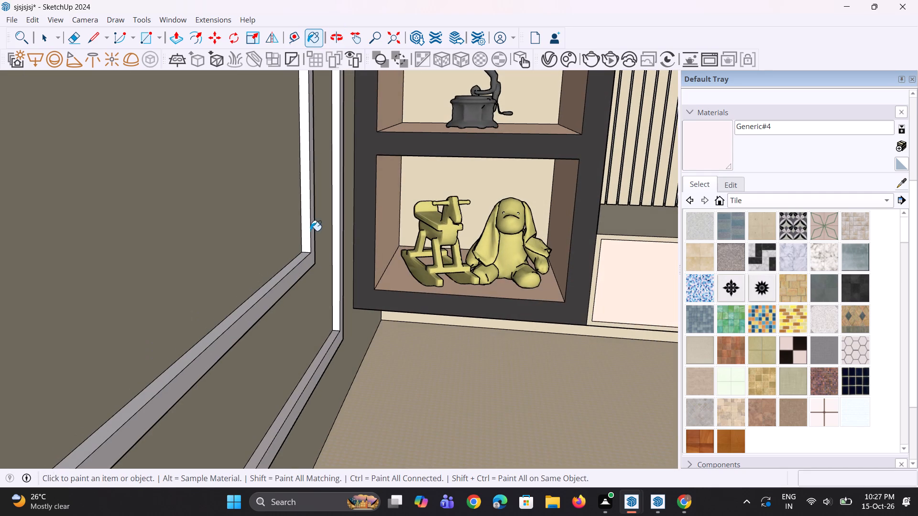
{"action": "left_click", "coordinate": [309, 227]}
{"action": "left_click", "coordinate": [301, 256]}
Paint the thin outer side face of the inner moulding frame's vertical strip nearest the shelf unit with Generic#4.
{"action": "middle_click_drag", "start_coordinate": [301, 258], "coordinate": [0, 271]}
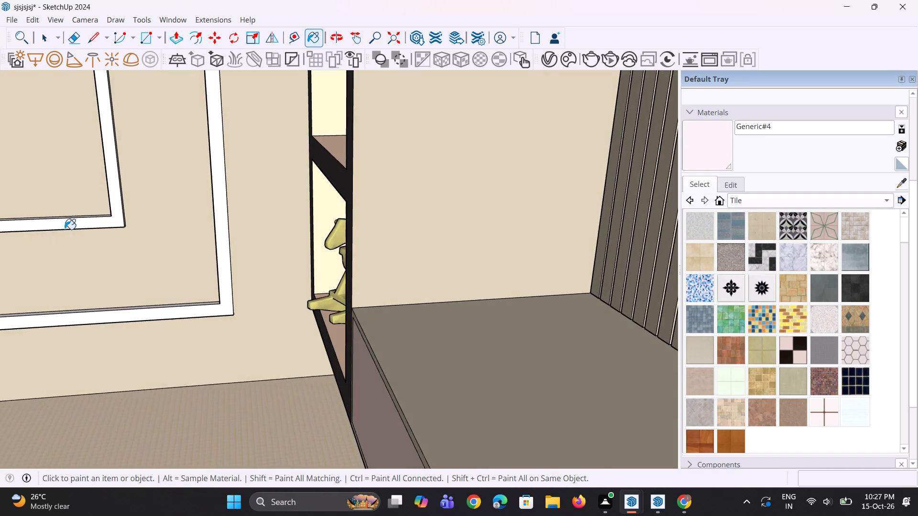
{"action": "scroll", "coordinate": [92, 203], "scroll_direction": "up", "scroll_amount": 13}
{"action": "left_click", "coordinate": [129, 194]}
{"action": "scroll", "coordinate": [129, 194], "scroll_direction": "down", "scroll_amount": 3}
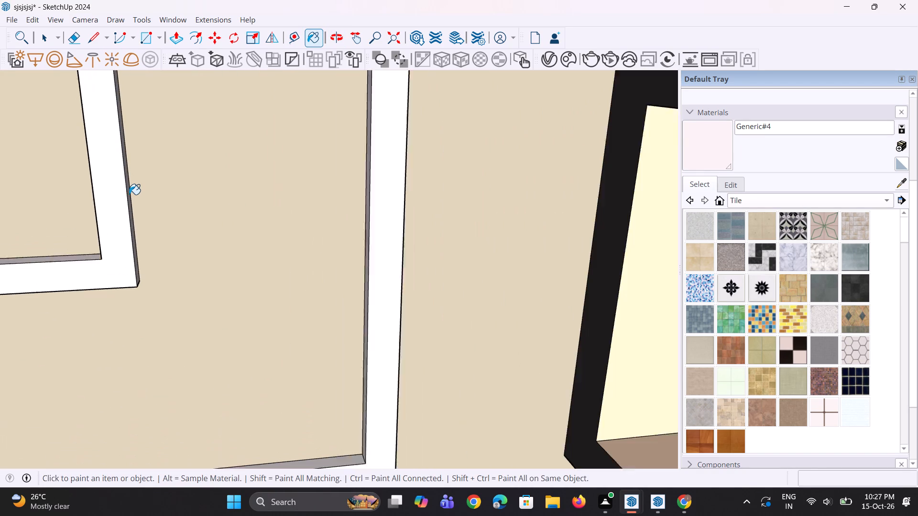
Paint both thin side faces of the outer moulding frame's vertical strip nearest the shelf unit with Generic#4.
{"action": "scroll", "coordinate": [129, 194], "scroll_direction": "down", "scroll_amount": 2}
{"action": "middle_click_drag", "start_coordinate": [322, 247], "coordinate": [217, 245]}
{"action": "scroll", "coordinate": [357, 269], "scroll_direction": "up", "scroll_amount": 7}
{"action": "left_click", "coordinate": [347, 258]}
{"action": "middle_click_drag", "start_coordinate": [309, 278], "coordinate": [320, 276]}
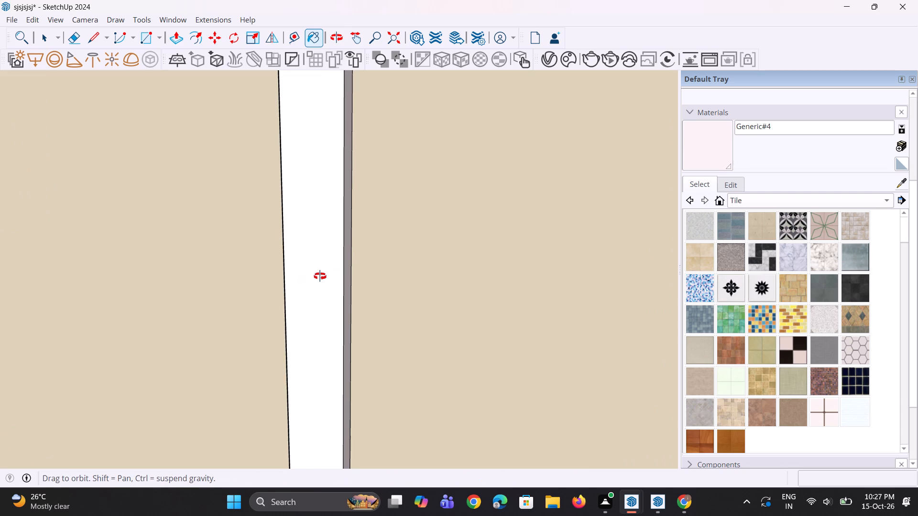
{"action": "middle_click_drag", "start_coordinate": [320, 276], "coordinate": [508, 265]}
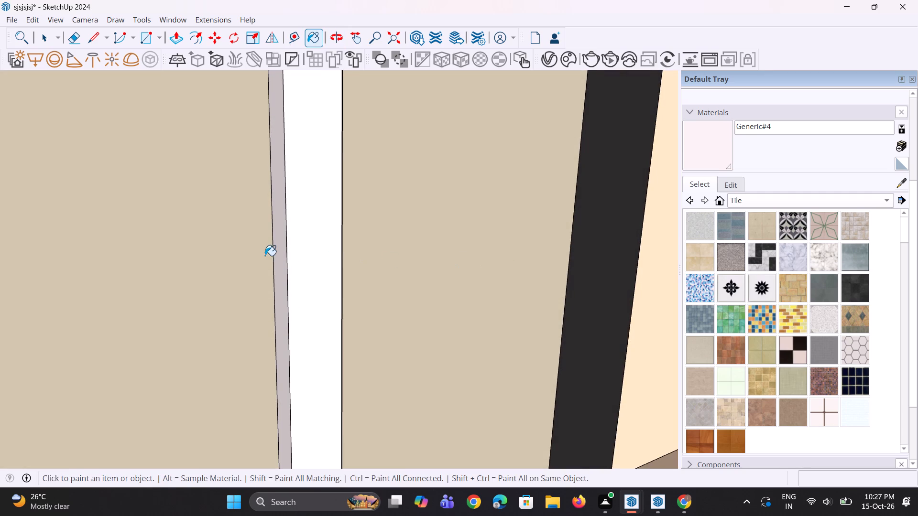
{"action": "scroll", "coordinate": [272, 258], "scroll_direction": "up", "scroll_amount": 1}
{"action": "left_click", "coordinate": [281, 263]}
{"action": "scroll", "coordinate": [300, 267], "scroll_direction": "down", "scroll_amount": 12}
{"action": "scroll", "coordinate": [361, 267], "scroll_direction": "down", "scroll_amount": 5}
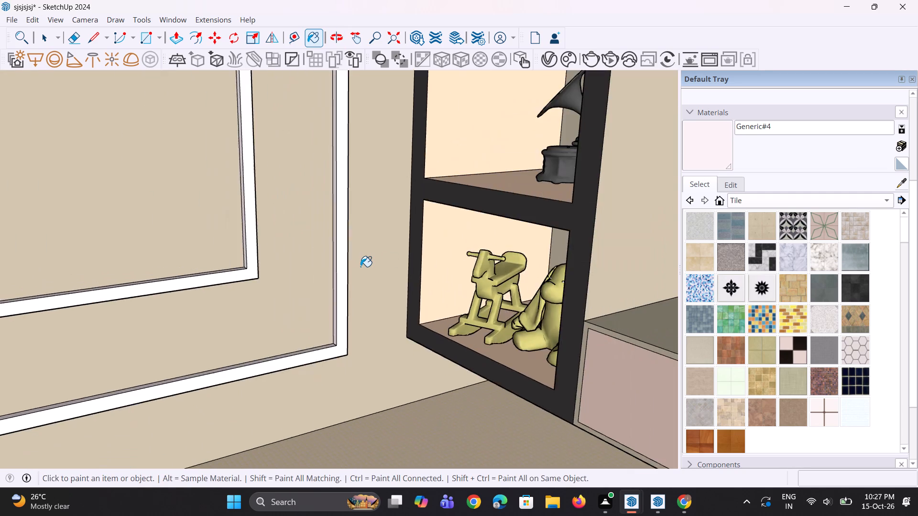
{"action": "scroll", "coordinate": [361, 267], "scroll_direction": "down", "scroll_amount": 16}
{"action": "middle_click_drag", "start_coordinate": [363, 264], "coordinate": [518, 247]}
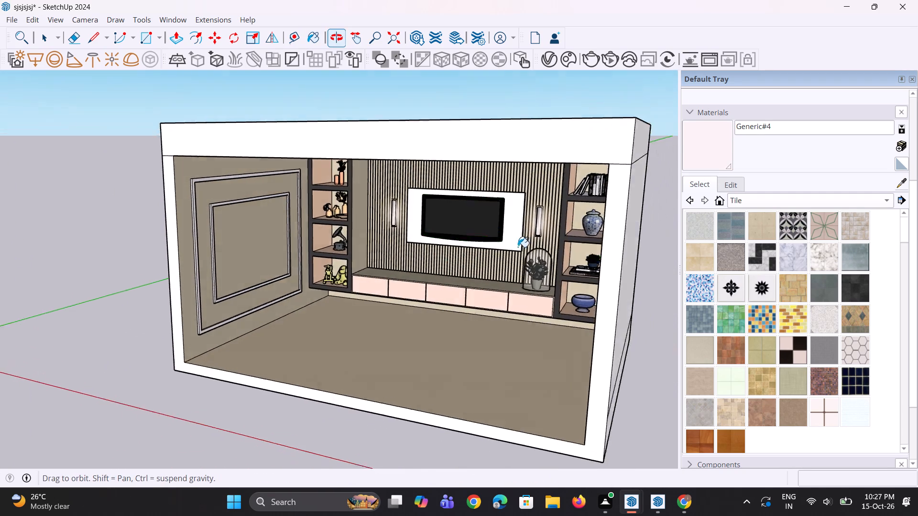
Paint the ceiling recess's inner side faces above the TV wall and along both side walls with Generic#4.
{"action": "scroll", "coordinate": [437, 191], "scroll_direction": "up", "scroll_amount": 5}
{"action": "scroll", "coordinate": [283, 130], "scroll_direction": "up", "scroll_amount": 1}
{"action": "scroll", "coordinate": [278, 143], "scroll_direction": "down", "scroll_amount": 4}
{"action": "scroll", "coordinate": [284, 146], "scroll_direction": "up", "scroll_amount": 1}
{"action": "middle_click_drag", "start_coordinate": [295, 128], "coordinate": [313, 96]}
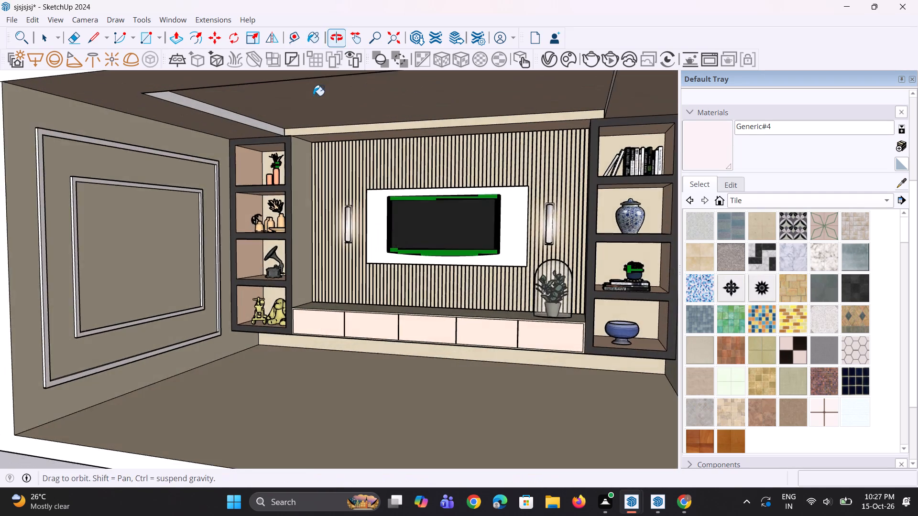
{"action": "scroll", "coordinate": [297, 117], "scroll_direction": "up", "scroll_amount": 8}
{"action": "left_click", "coordinate": [304, 136]}
{"action": "left_click", "coordinate": [253, 139]}
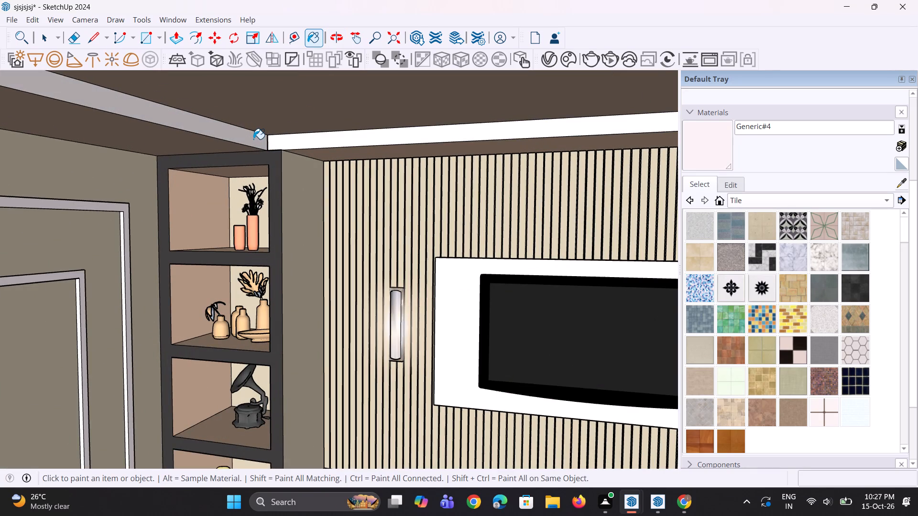
{"action": "scroll", "coordinate": [253, 139], "scroll_direction": "down", "scroll_amount": 6}
{"action": "double_click", "coordinate": [253, 139]}
{"action": "scroll", "coordinate": [291, 154], "scroll_direction": "down", "scroll_amount": 4}
{"action": "middle_click_drag", "start_coordinate": [291, 154], "coordinate": [309, 154]}
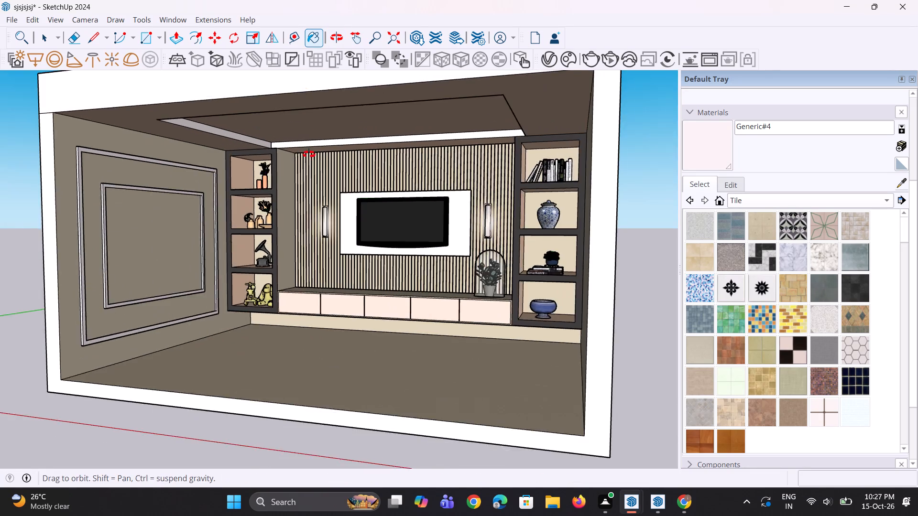
{"action": "middle_click_drag", "start_coordinate": [309, 154], "coordinate": [485, 152]}
{"action": "scroll", "coordinate": [555, 149], "scroll_direction": "up", "scroll_amount": 3}
{"action": "left_click", "coordinate": [550, 134]}
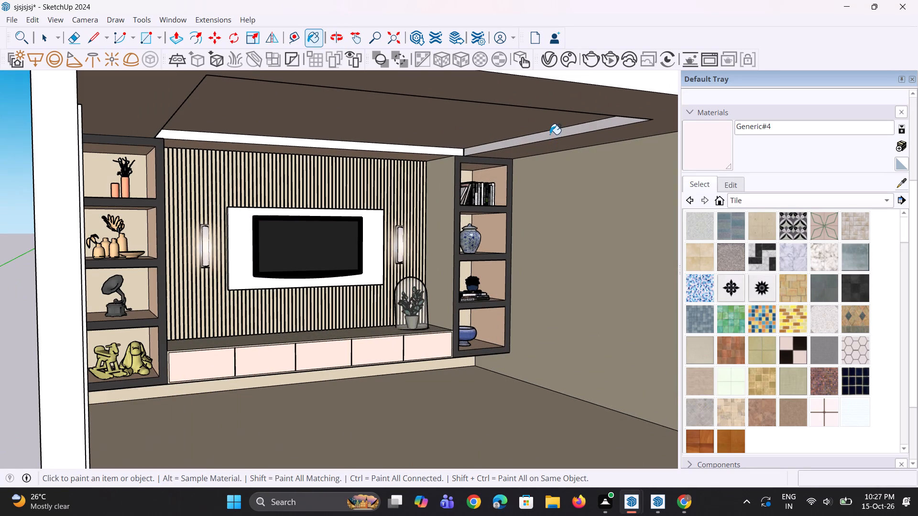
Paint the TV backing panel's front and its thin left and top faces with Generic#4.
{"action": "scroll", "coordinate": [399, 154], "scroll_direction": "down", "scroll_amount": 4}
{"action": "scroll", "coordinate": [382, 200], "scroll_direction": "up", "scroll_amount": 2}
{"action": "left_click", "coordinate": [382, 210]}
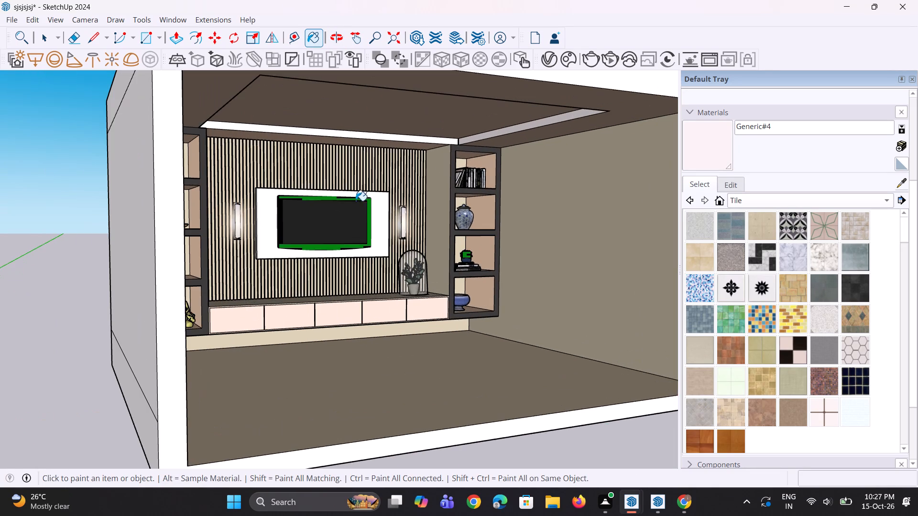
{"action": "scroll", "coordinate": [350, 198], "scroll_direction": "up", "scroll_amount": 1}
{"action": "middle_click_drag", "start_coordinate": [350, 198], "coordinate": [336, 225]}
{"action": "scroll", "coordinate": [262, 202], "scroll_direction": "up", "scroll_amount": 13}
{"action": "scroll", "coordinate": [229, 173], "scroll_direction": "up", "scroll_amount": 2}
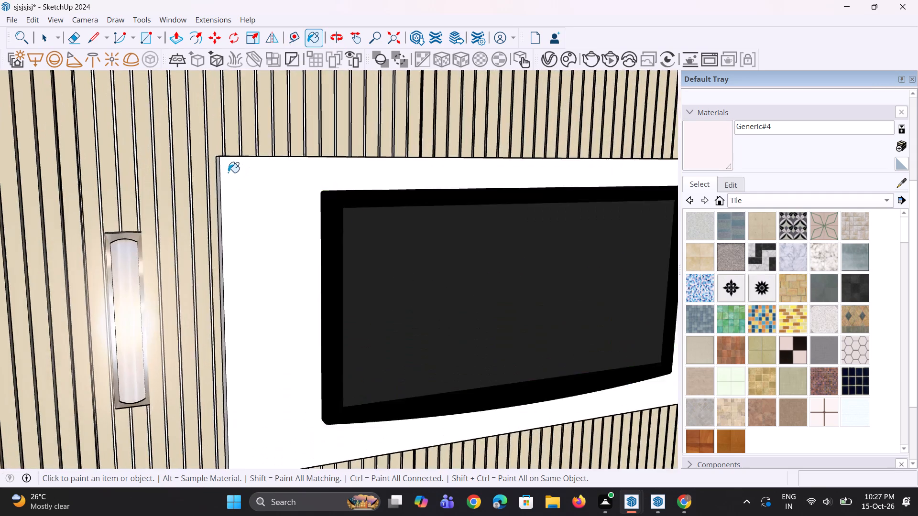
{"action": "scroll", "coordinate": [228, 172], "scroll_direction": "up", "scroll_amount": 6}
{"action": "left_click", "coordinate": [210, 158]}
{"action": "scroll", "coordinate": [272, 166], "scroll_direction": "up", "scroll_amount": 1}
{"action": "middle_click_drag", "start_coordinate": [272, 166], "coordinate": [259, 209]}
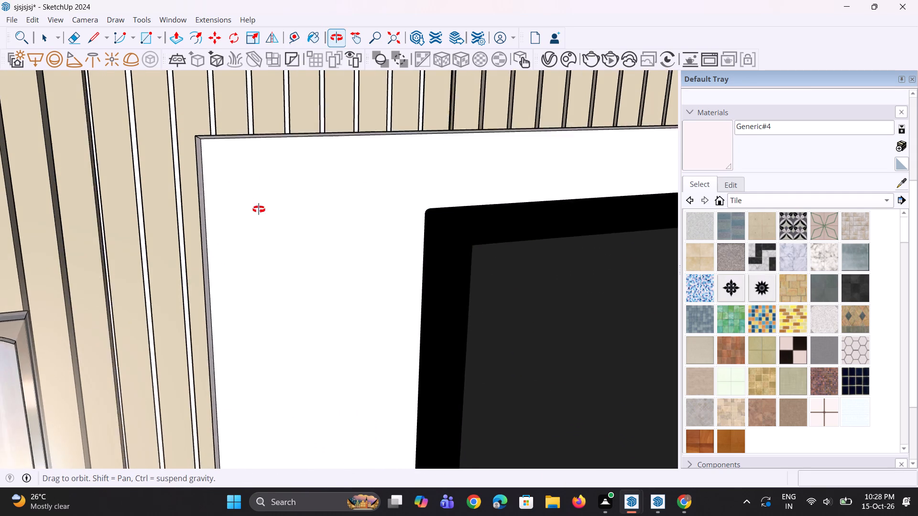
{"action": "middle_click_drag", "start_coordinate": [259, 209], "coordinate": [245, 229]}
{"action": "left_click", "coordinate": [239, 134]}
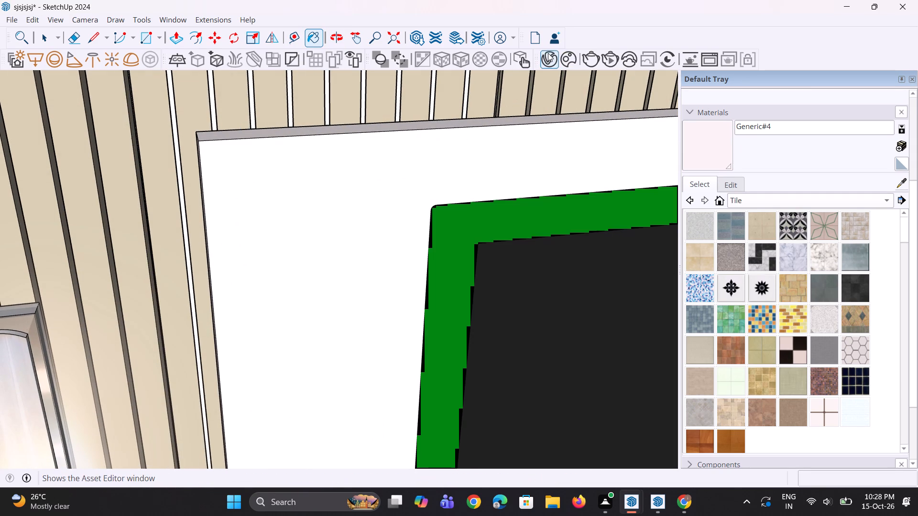
Create a new generic V-Ray material in the V-Ray Asset Editor.
{"action": "left_click", "coordinate": [546, 53]}
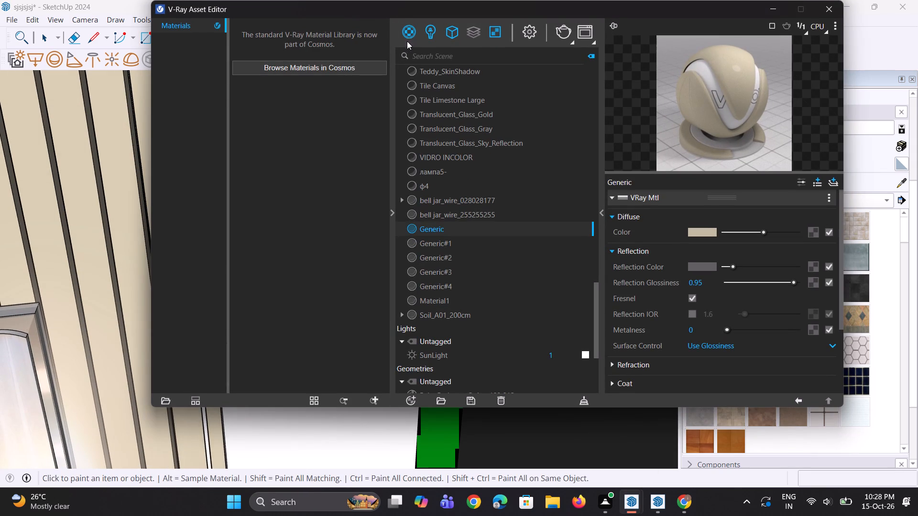
{"action": "right_click", "coordinate": [407, 40]}
{"action": "left_click", "coordinate": [424, 56]}
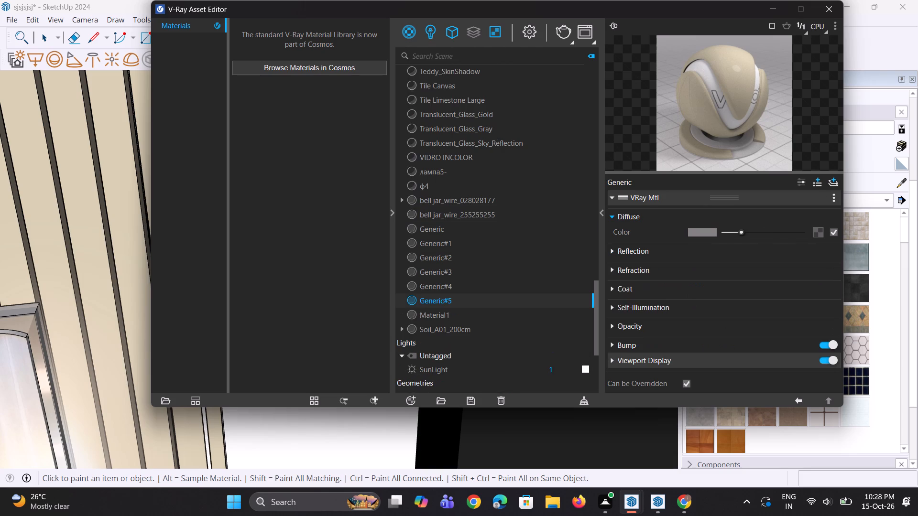
Set the new material's diffuse colour to a muted beige, about R 0.843, G 0.791, B 0.632.
{"action": "left_click", "coordinate": [695, 227]}
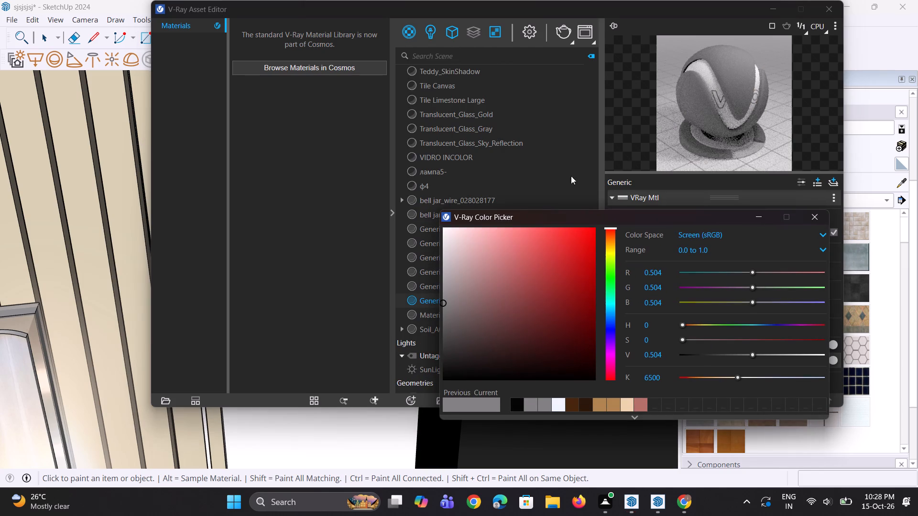
{"action": "left_click_drag", "start_coordinate": [608, 228], "coordinate": [612, 232]}
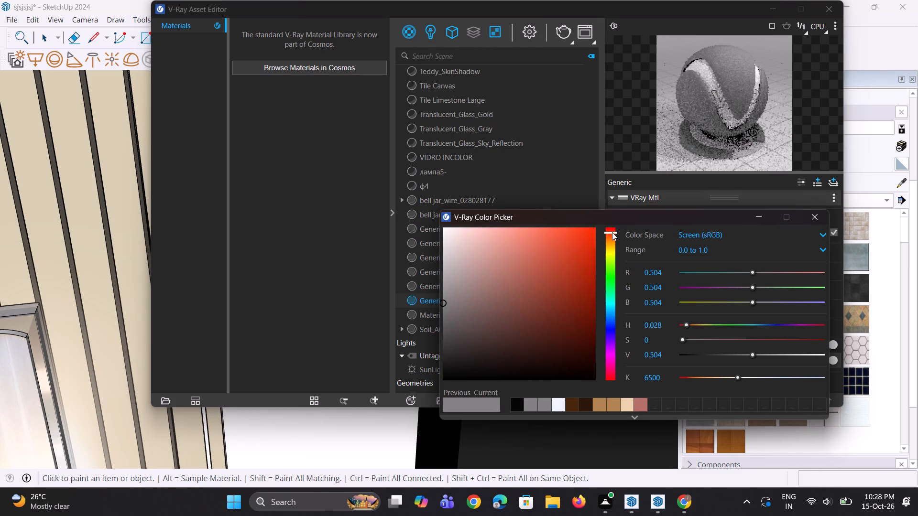
{"action": "left_click_drag", "start_coordinate": [612, 232], "coordinate": [614, 235]}
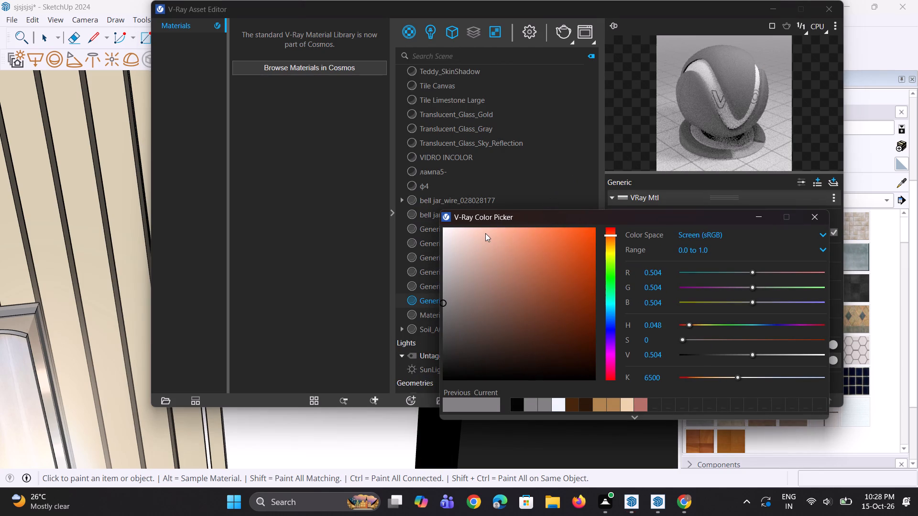
{"action": "left_click", "coordinate": [485, 233]}
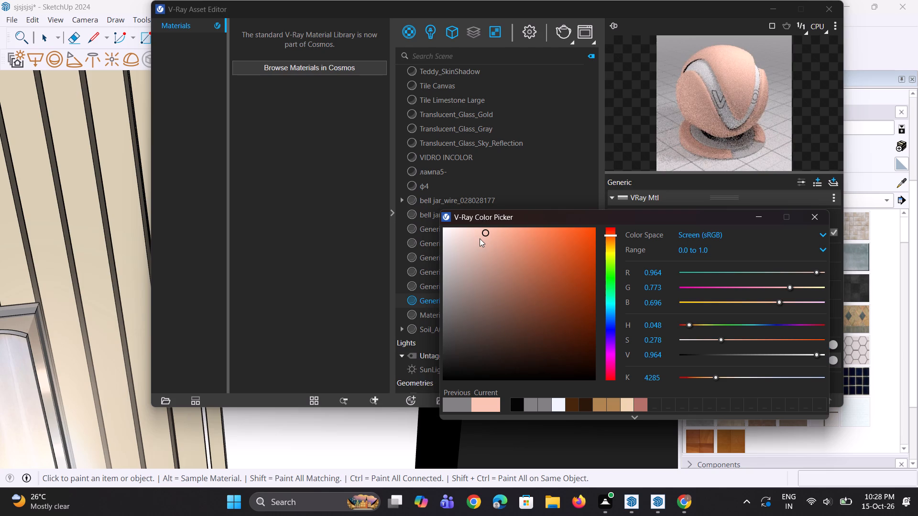
{"action": "left_click_drag", "start_coordinate": [483, 233], "coordinate": [480, 243]}
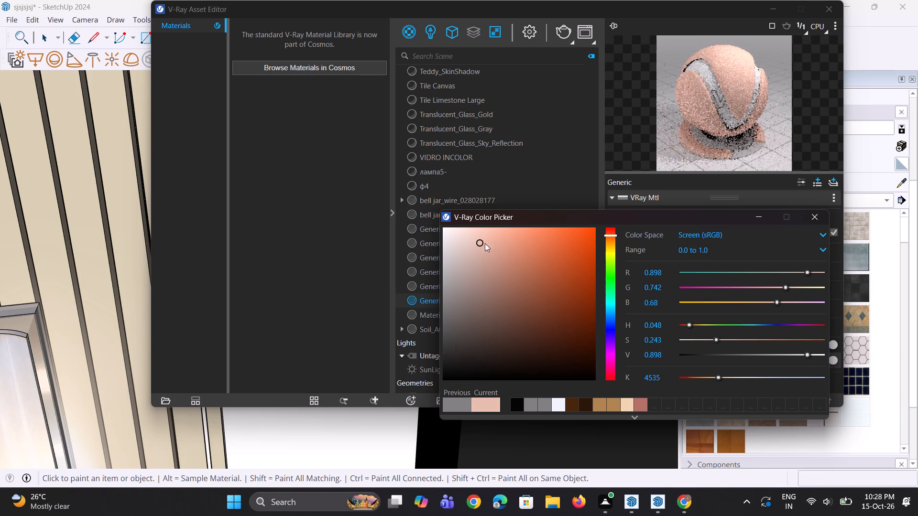
{"action": "left_click_drag", "start_coordinate": [614, 236], "coordinate": [615, 243]}
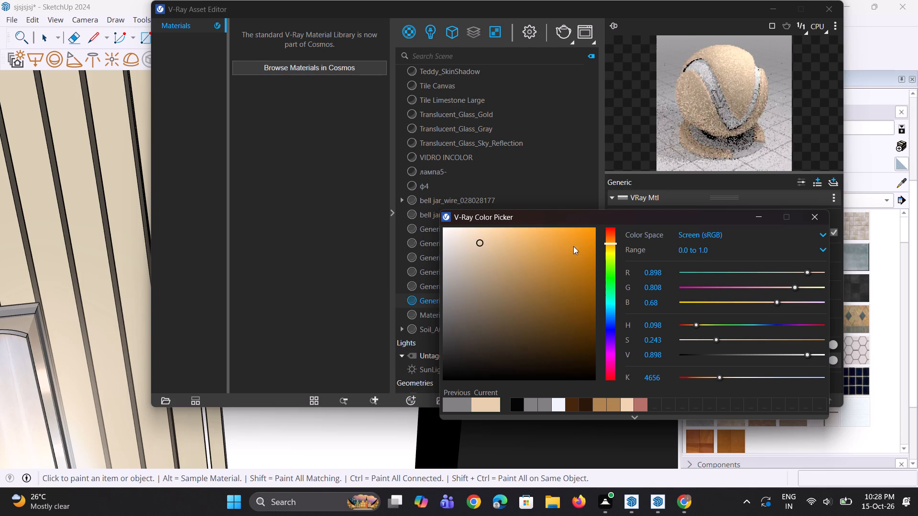
{"action": "left_click", "coordinate": [485, 239]}
{"action": "left_click_drag", "start_coordinate": [485, 237], "coordinate": [495, 234]}
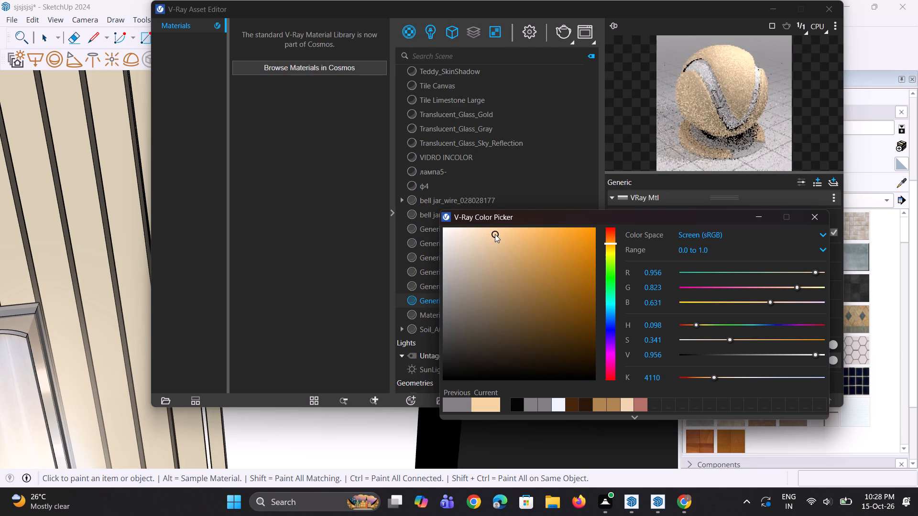
{"action": "left_click_drag", "start_coordinate": [495, 234], "coordinate": [489, 230]}
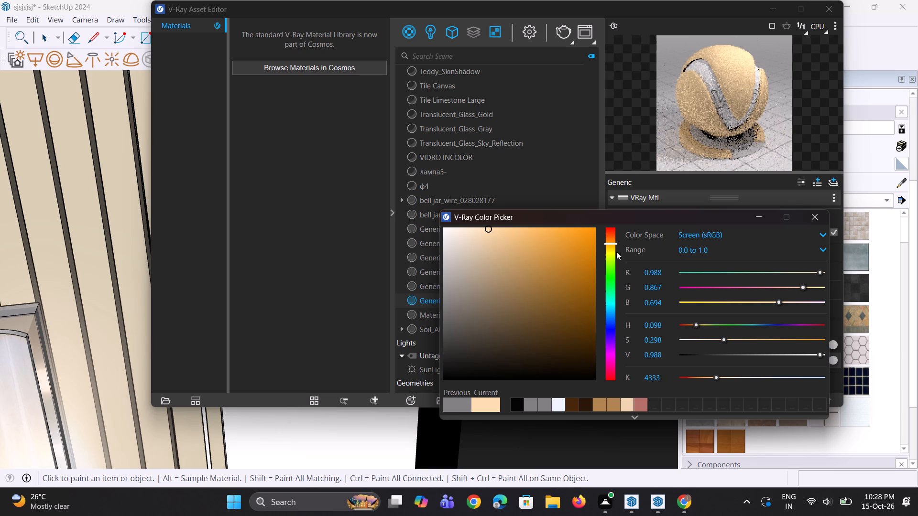
{"action": "left_click_drag", "start_coordinate": [613, 243], "coordinate": [614, 247]}
{"action": "left_click_drag", "start_coordinate": [491, 229], "coordinate": [496, 232]}
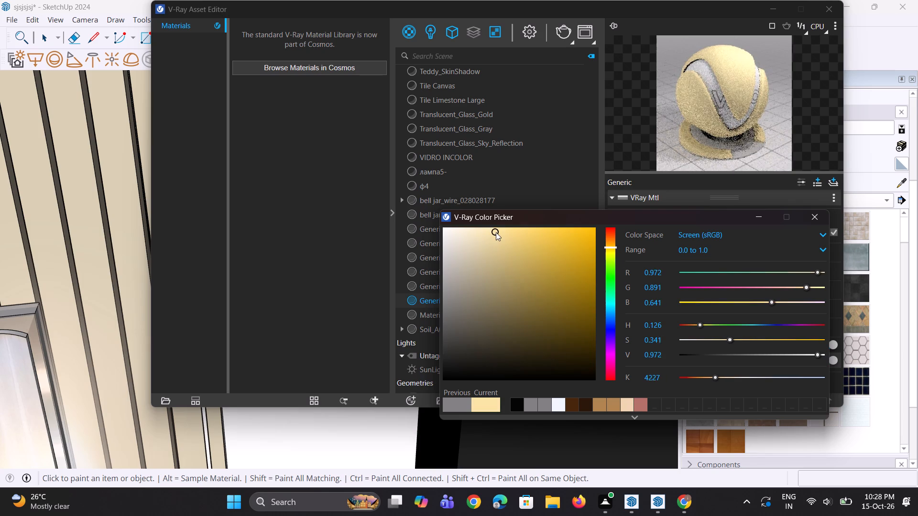
{"action": "left_click_drag", "start_coordinate": [496, 232], "coordinate": [497, 241]}
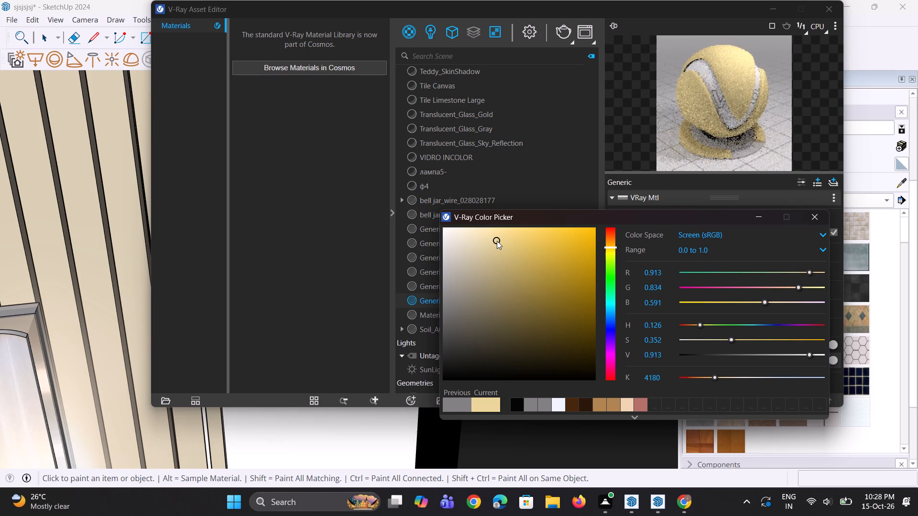
{"action": "left_click_drag", "start_coordinate": [497, 241], "coordinate": [486, 252]}
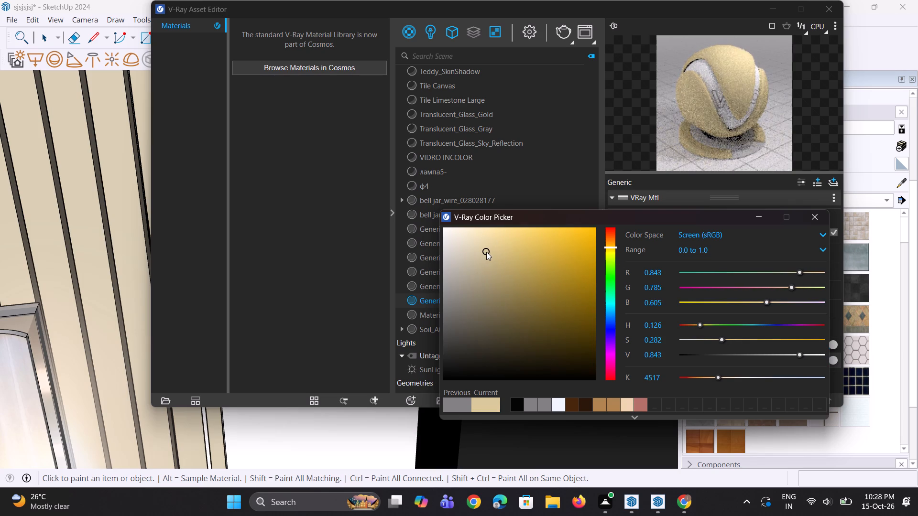
{"action": "left_click_drag", "start_coordinate": [486, 252], "coordinate": [481, 252]}
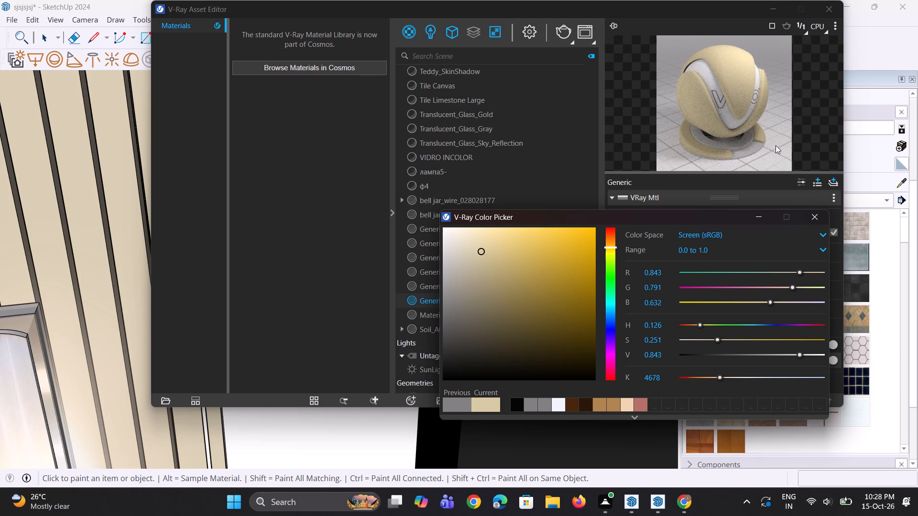
{"action": "left_click", "coordinate": [763, 220]}
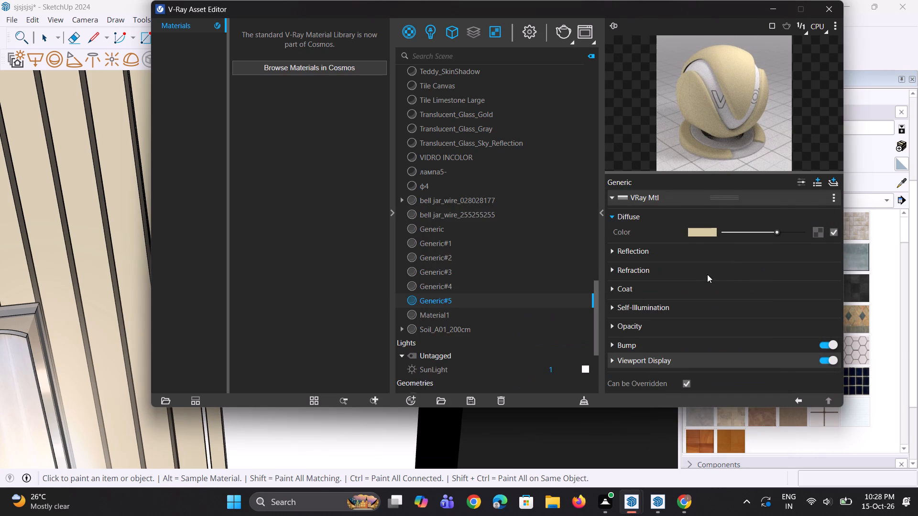
Give the material a dark grey reflection colour, set reflection glossiness to 0.95 and enable Reflection IOR at 1.6.
{"action": "left_click", "coordinate": [684, 255]}
{"action": "left_click_drag", "start_coordinate": [725, 268], "coordinate": [733, 269]}
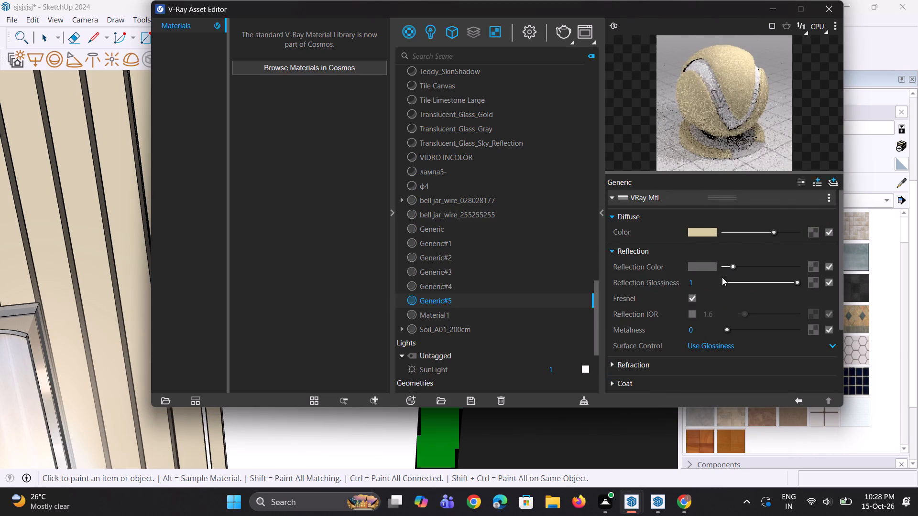
{"action": "left_click_drag", "start_coordinate": [700, 282], "coordinate": [665, 282]}
{"action": "type", "text": "0.95"}
{"action": "key", "text": "Return"}
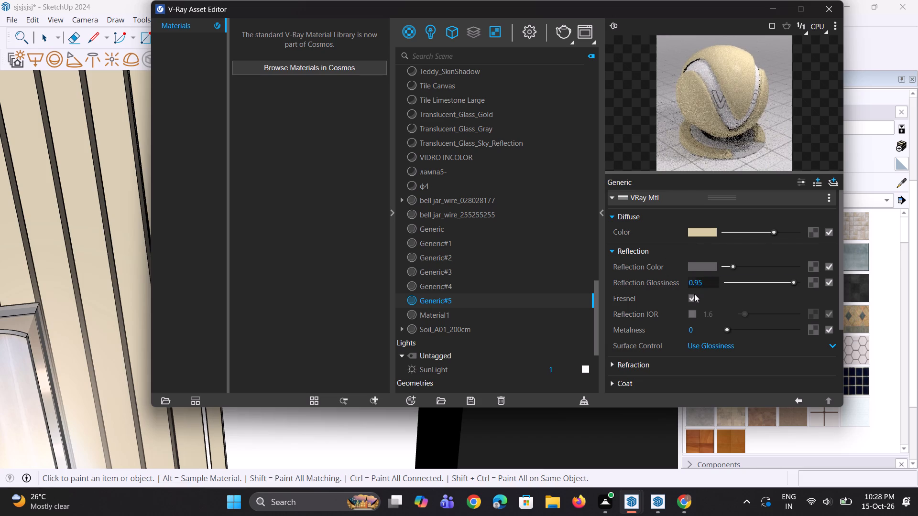
{"action": "left_click", "coordinate": [696, 316]}
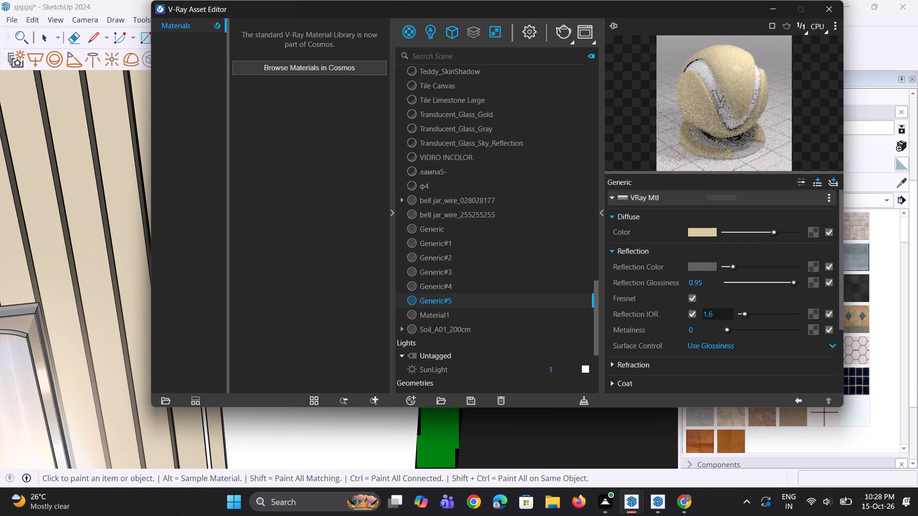
{"action": "double_click", "coordinate": [743, 135]}
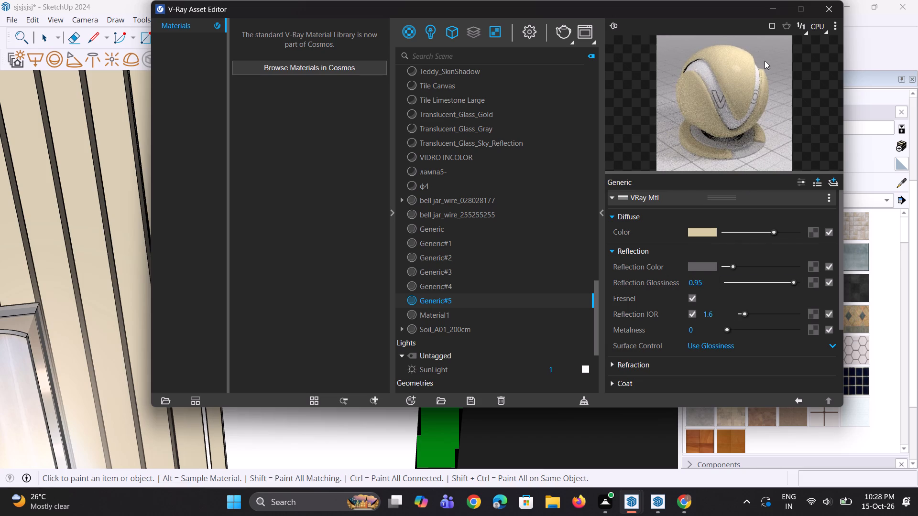
{"action": "left_click", "coordinate": [772, 4]}
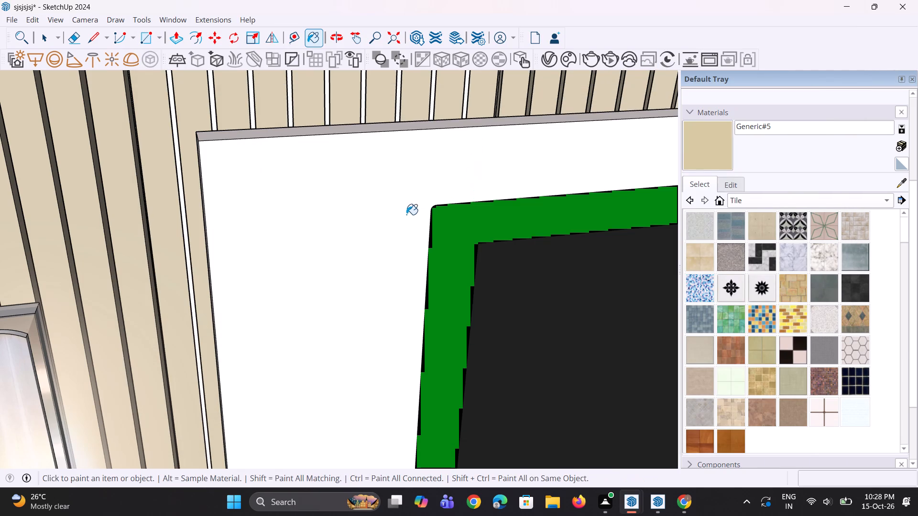
Paint the TV backing panel's front and its thin left and top faces with Generic#5.
{"action": "scroll", "coordinate": [405, 215], "scroll_direction": "down", "scroll_amount": 9}
{"action": "left_click", "coordinate": [342, 220]}
{"action": "scroll", "coordinate": [326, 211], "scroll_direction": "up", "scroll_amount": 5}
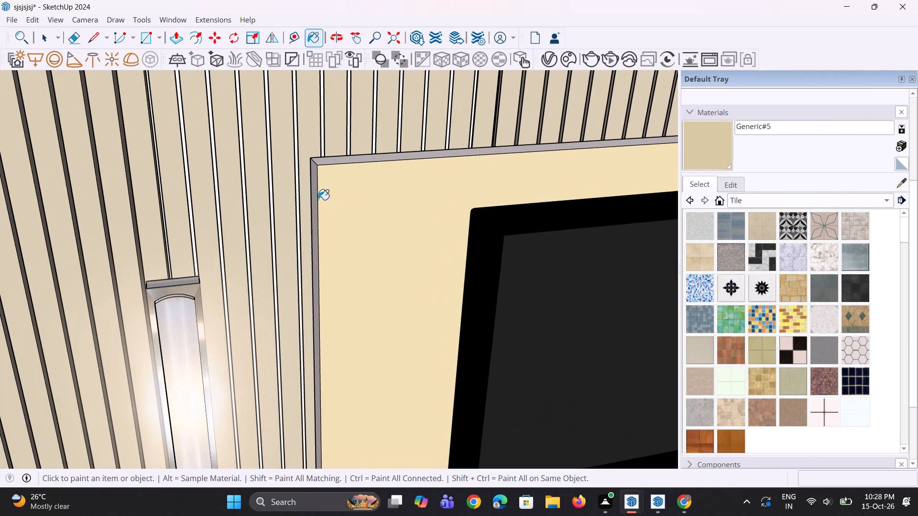
{"action": "left_click", "coordinate": [315, 195]}
{"action": "left_click", "coordinate": [333, 165]}
{"action": "left_click", "coordinate": [338, 162]}
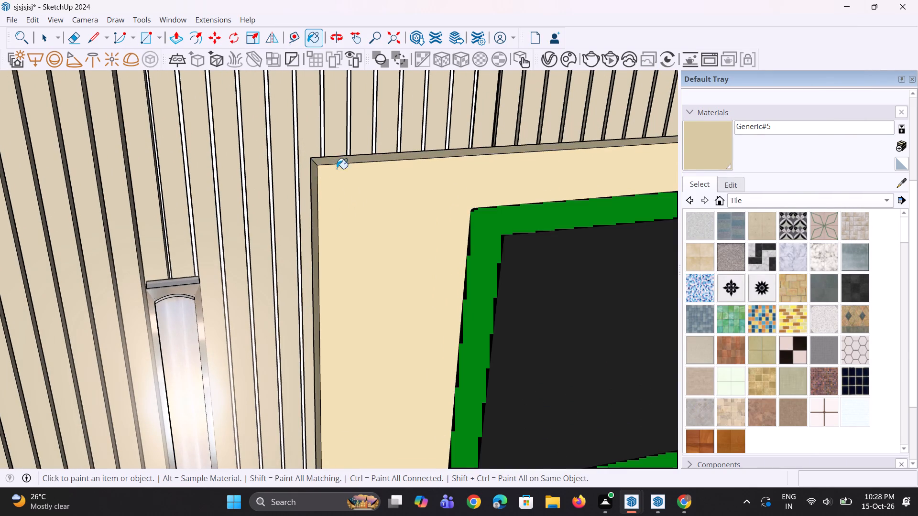
Paint the TV backing panel's thin side face nearest the potted plant with Generic#5.
{"action": "scroll", "coordinate": [308, 193], "scroll_direction": "down", "scroll_amount": 14}
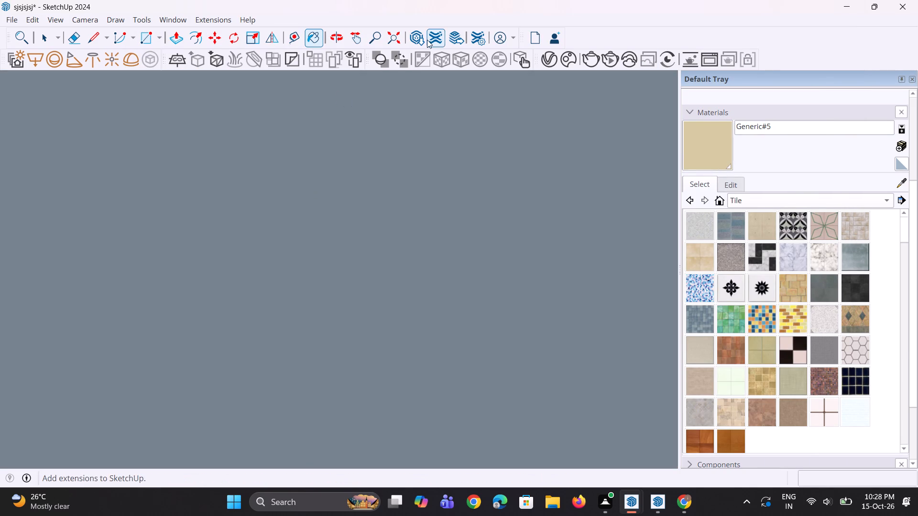
{"action": "left_click", "coordinate": [398, 36]}
{"action": "scroll", "coordinate": [413, 180], "scroll_direction": "up", "scroll_amount": 4}
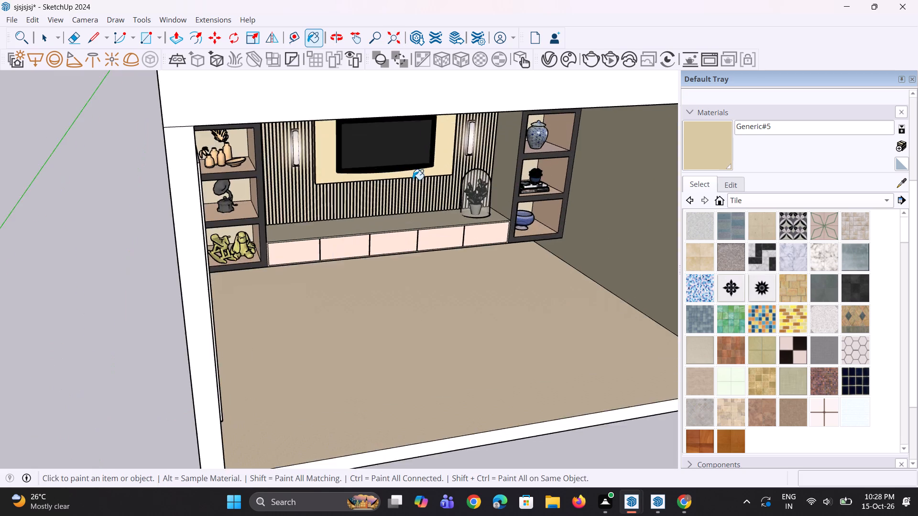
{"action": "scroll", "coordinate": [413, 180], "scroll_direction": "up", "scroll_amount": 4}
{"action": "middle_click_drag", "start_coordinate": [425, 177], "coordinate": [380, 140]}
{"action": "scroll", "coordinate": [501, 157], "scroll_direction": "up", "scroll_amount": 7}
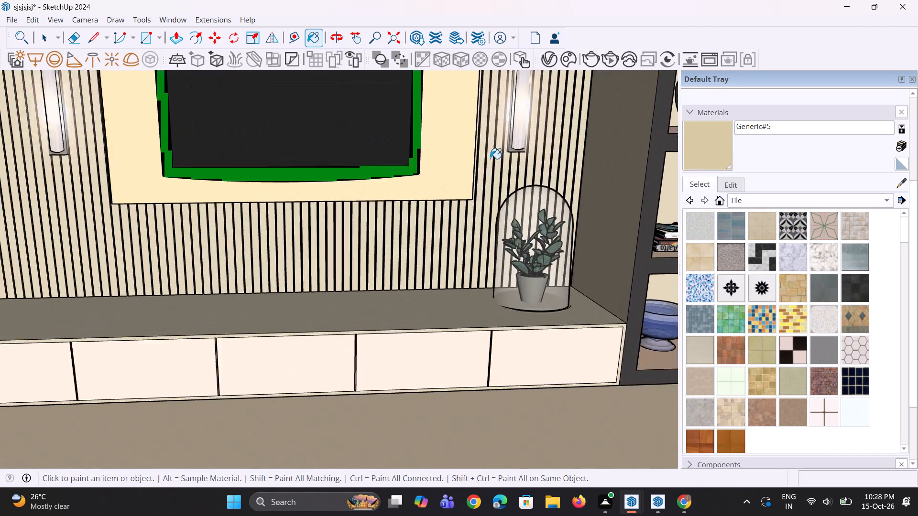
{"action": "scroll", "coordinate": [490, 159], "scroll_direction": "up", "scroll_amount": 1}
{"action": "middle_click_drag", "start_coordinate": [485, 159], "coordinate": [293, 167]}
{"action": "scroll", "coordinate": [405, 176], "scroll_direction": "up", "scroll_amount": 3}
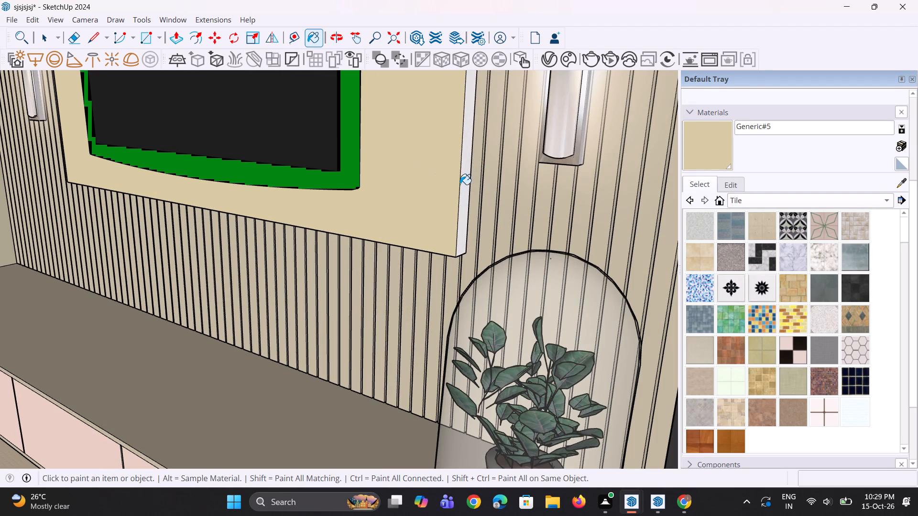
{"action": "left_click", "coordinate": [464, 188]}
Paint the thin underside face of the TV backing panel with Generic#5.
{"action": "middle_click_drag", "start_coordinate": [411, 232], "coordinate": [461, 129]}
{"action": "scroll", "coordinate": [448, 162], "scroll_direction": "up", "scroll_amount": 2}
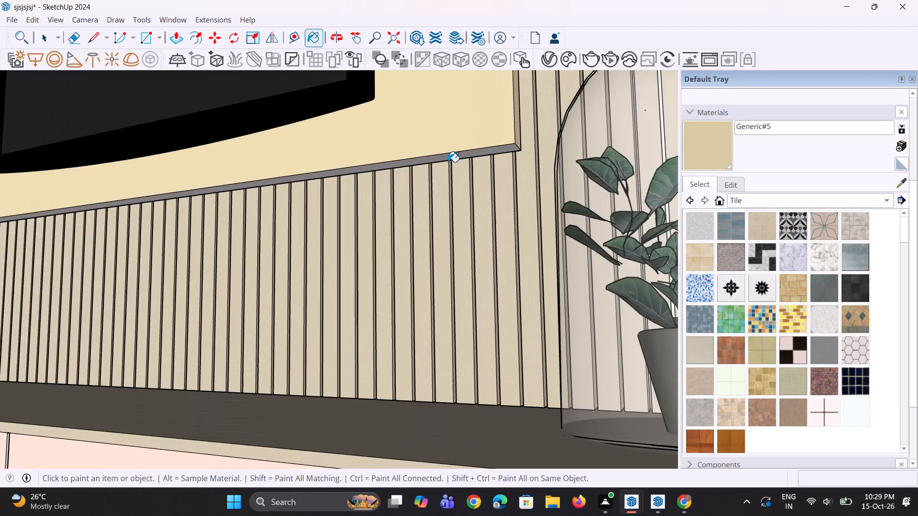
{"action": "scroll", "coordinate": [448, 162], "scroll_direction": "up", "scroll_amount": 1}
{"action": "left_click", "coordinate": [448, 159]}
{"action": "scroll", "coordinate": [453, 163], "scroll_direction": "down", "scroll_amount": 10}
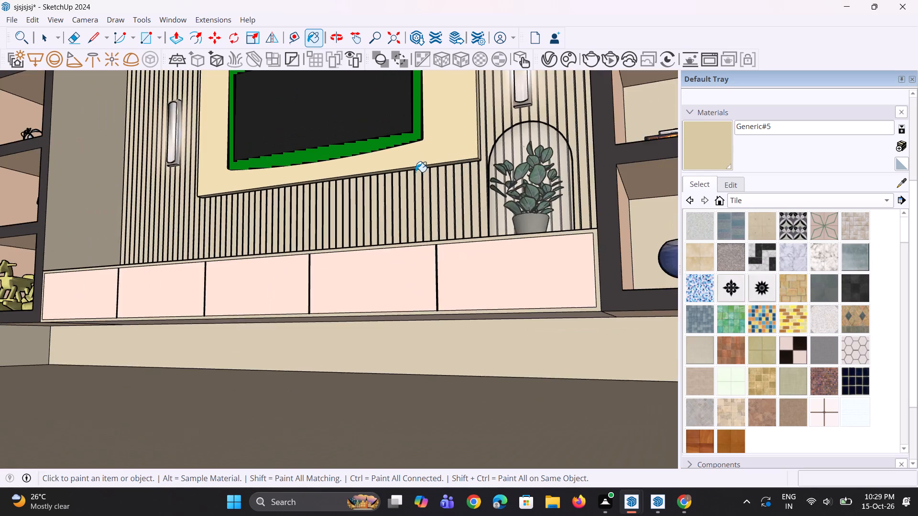
Paint the top surface of the drawer console below the TV with Generic#5.
{"action": "scroll", "coordinate": [259, 176], "scroll_direction": "up", "scroll_amount": 1}
{"action": "middle_click_drag", "start_coordinate": [259, 177], "coordinate": [414, 236]}
{"action": "scroll", "coordinate": [411, 236], "scroll_direction": "down", "scroll_amount": 5}
{"action": "middle_click_drag", "start_coordinate": [349, 262], "coordinate": [380, 328]}
{"action": "left_click", "coordinate": [334, 277]}
Paint the thin top face of the TV backing panel with Generic#5.
{"action": "scroll", "coordinate": [332, 281], "scroll_direction": "up", "scroll_amount": 3}
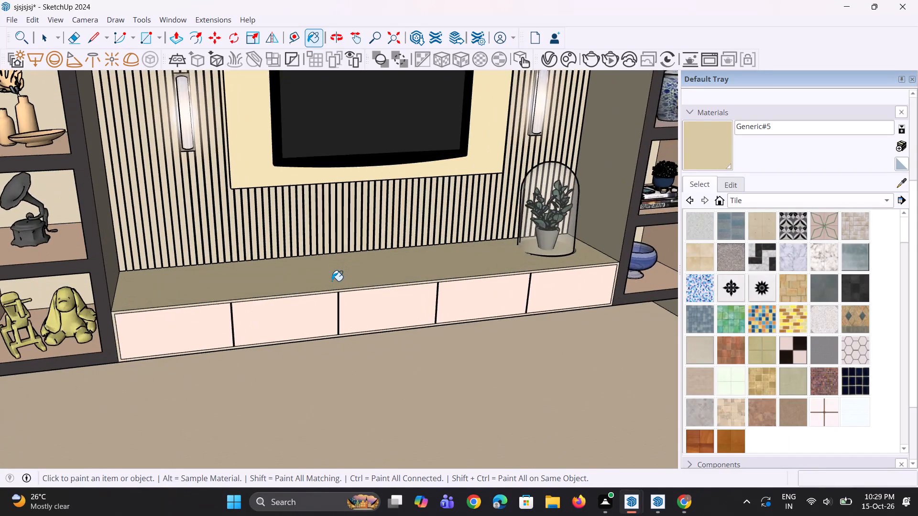
{"action": "scroll", "coordinate": [329, 282], "scroll_direction": "up", "scroll_amount": 1}
{"action": "scroll", "coordinate": [328, 282], "scroll_direction": "down", "scroll_amount": 6}
{"action": "scroll", "coordinate": [274, 118], "scroll_direction": "up", "scroll_amount": 7}
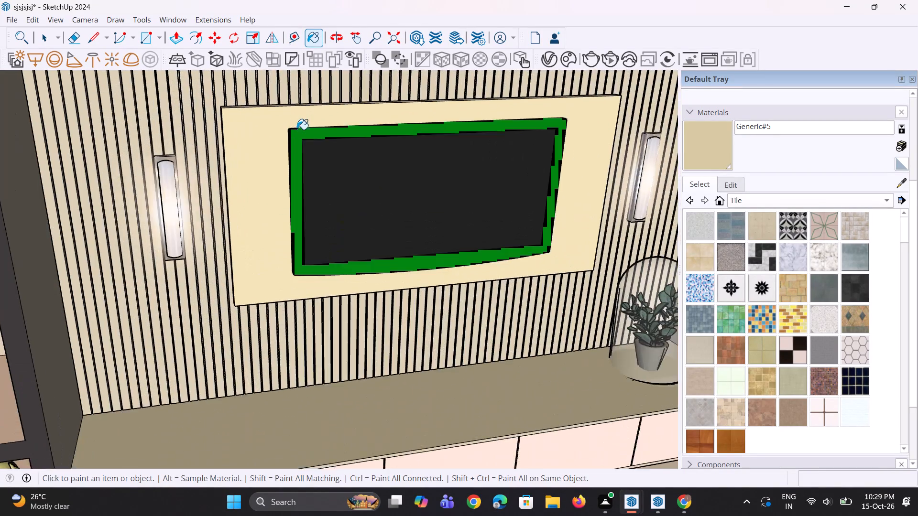
{"action": "scroll", "coordinate": [297, 129], "scroll_direction": "up", "scroll_amount": 4}
{"action": "scroll", "coordinate": [181, 137], "scroll_direction": "up", "scroll_amount": 1}
{"action": "middle_click_drag", "start_coordinate": [181, 137], "coordinate": [197, 208]}
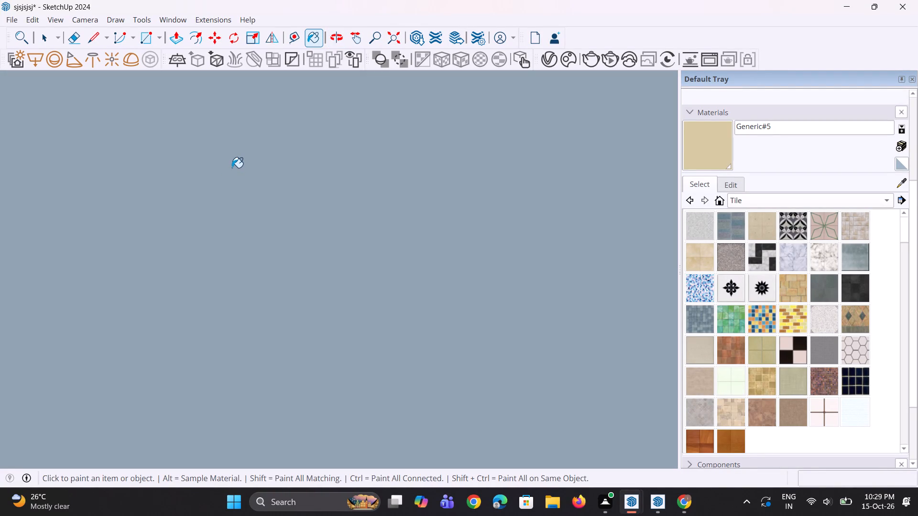
{"action": "scroll", "coordinate": [232, 165], "scroll_direction": "up", "scroll_amount": 1}
{"action": "middle_click_drag", "start_coordinate": [232, 165], "coordinate": [232, 139]}
{"action": "left_click", "coordinate": [396, 32]}
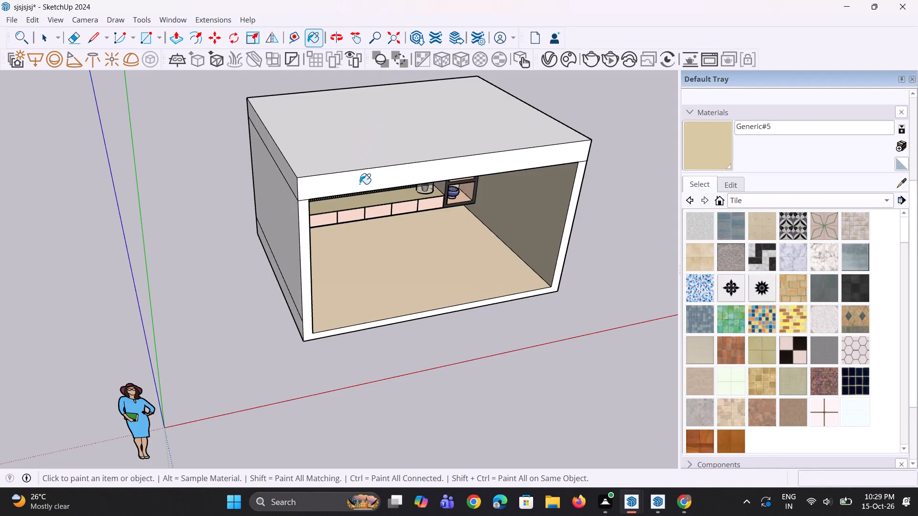
{"action": "middle_click_drag", "start_coordinate": [361, 189], "coordinate": [332, 96]}
{"action": "scroll", "coordinate": [368, 163], "scroll_direction": "up", "scroll_amount": 12}
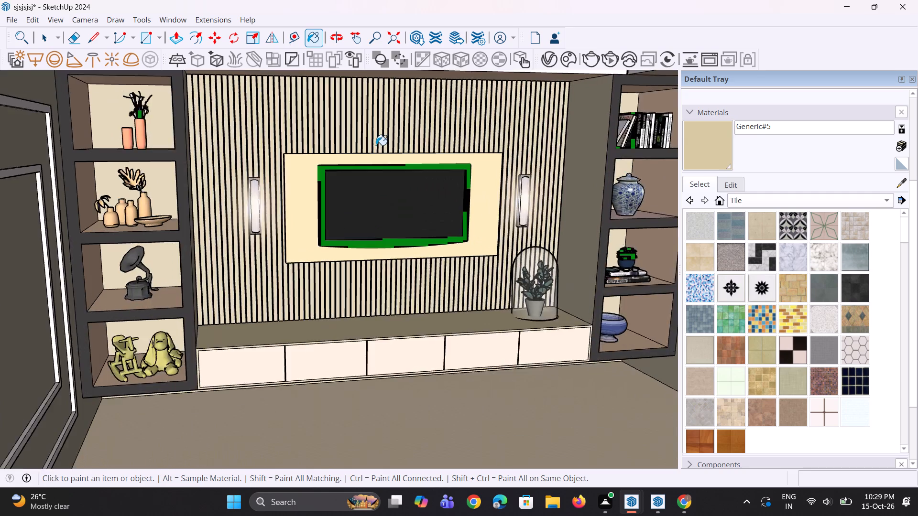
{"action": "scroll", "coordinate": [376, 145], "scroll_direction": "up", "scroll_amount": 7}
{"action": "middle_click_drag", "start_coordinate": [372, 154], "coordinate": [374, 192]}
{"action": "scroll", "coordinate": [385, 173], "scroll_direction": "up", "scroll_amount": 3}
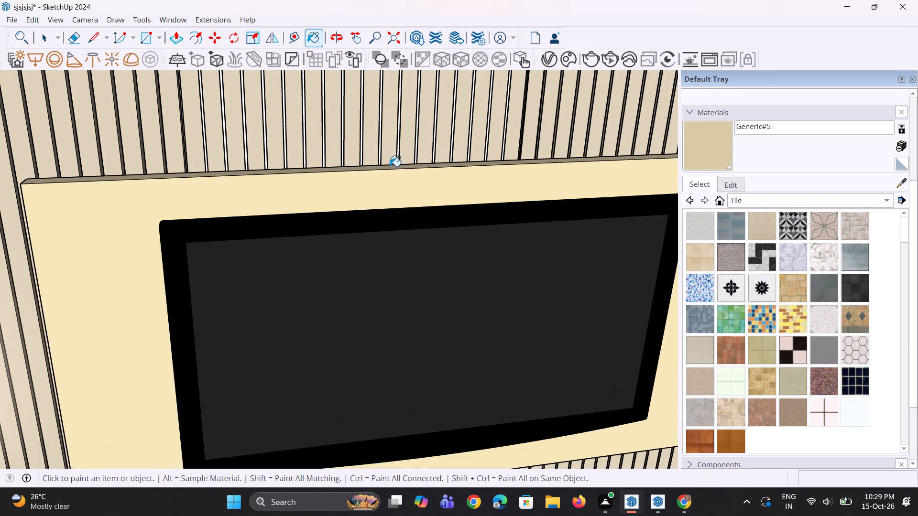
{"action": "left_click", "coordinate": [389, 167]}
Paint the TV backing panel's thin side face farthest from the potted plant with Generic#5.
{"action": "middle_click_drag", "start_coordinate": [221, 193], "coordinate": [268, 182]}
{"action": "scroll", "coordinate": [296, 172], "scroll_direction": "down", "scroll_amount": 6}
{"action": "scroll", "coordinate": [109, 206], "scroll_direction": "up", "scroll_amount": 1}
{"action": "middle_click_drag", "start_coordinate": [114, 205], "coordinate": [140, 196]}
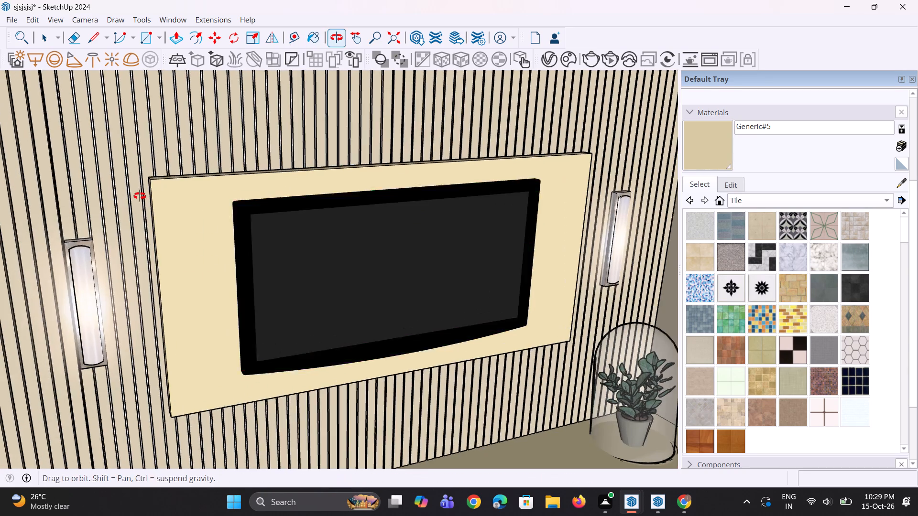
{"action": "middle_click_drag", "start_coordinate": [140, 196], "coordinate": [181, 189]}
{"action": "scroll", "coordinate": [216, 193], "scroll_direction": "up", "scroll_amount": 2}
{"action": "left_click", "coordinate": [217, 189]}
{"action": "scroll", "coordinate": [219, 207], "scroll_direction": "down", "scroll_amount": 4}
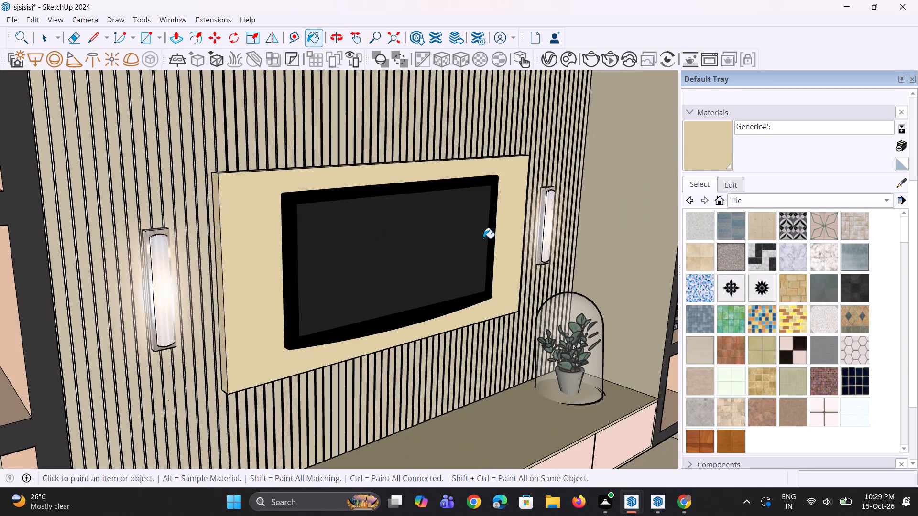
Paint the TV backing panel's front and its thin side face nearest the potted plant with Generic#5.
{"action": "middle_click_drag", "start_coordinate": [483, 238], "coordinate": [220, 240]}
{"action": "scroll", "coordinate": [436, 216], "scroll_direction": "up", "scroll_amount": 3}
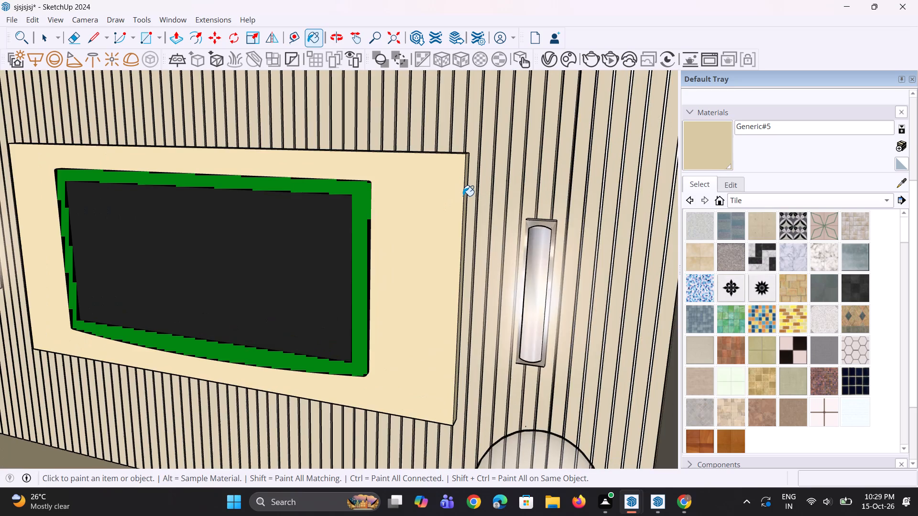
{"action": "scroll", "coordinate": [463, 196], "scroll_direction": "up", "scroll_amount": 4}
{"action": "left_click", "coordinate": [469, 195]}
{"action": "scroll", "coordinate": [449, 223], "scroll_direction": "up", "scroll_amount": 1}
{"action": "middle_click_drag", "start_coordinate": [449, 223], "coordinate": [476, 159]}
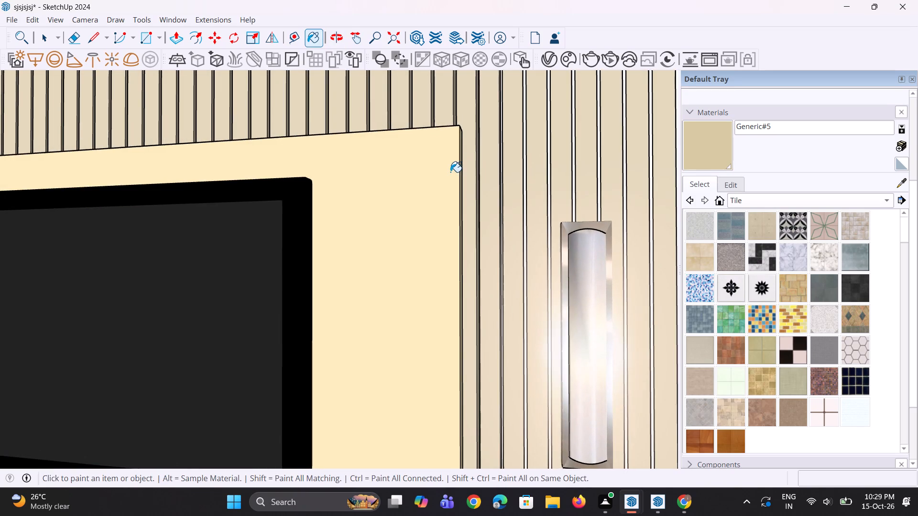
{"action": "left_click", "coordinate": [450, 172]}
Paint the narrow underside of the drawer console with Generic#5.
{"action": "scroll", "coordinate": [442, 167], "scroll_direction": "down", "scroll_amount": 12}
{"action": "middle_click_drag", "start_coordinate": [386, 282], "coordinate": [412, 210]}
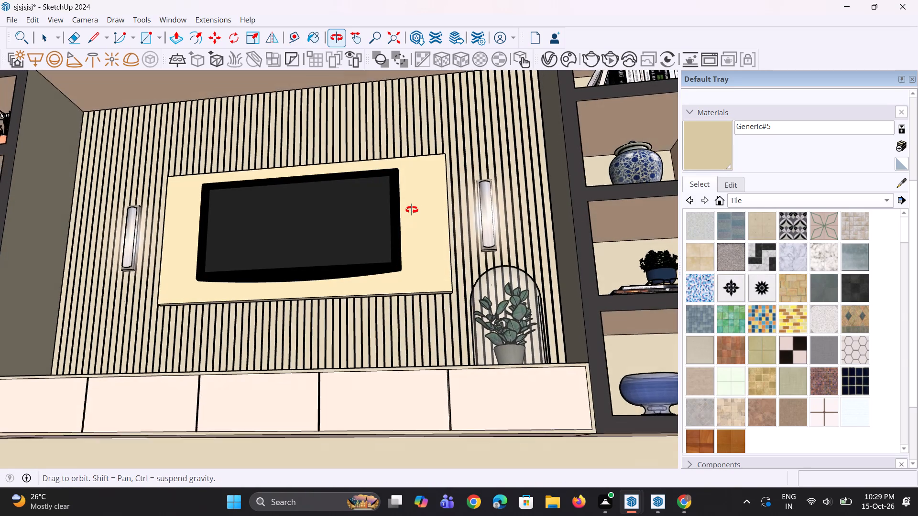
{"action": "middle_click_drag", "start_coordinate": [412, 210], "coordinate": [414, 205]}
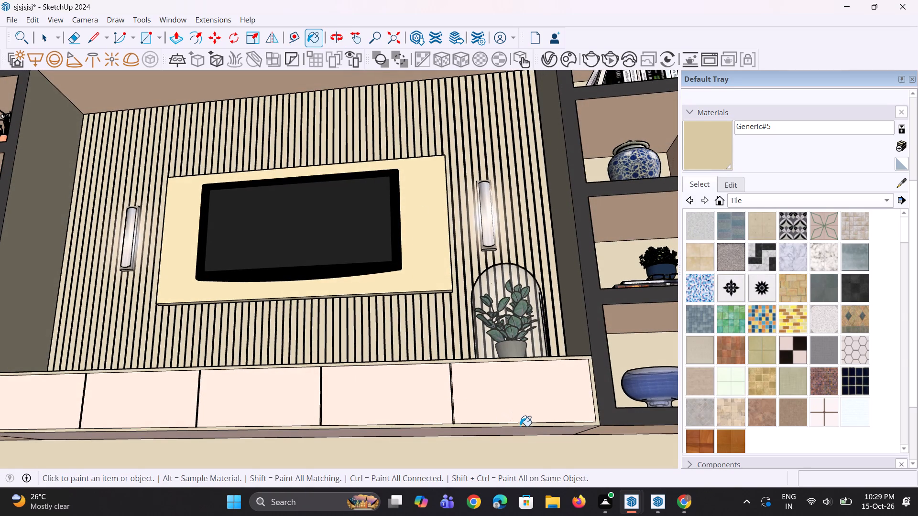
{"action": "left_click", "coordinate": [520, 430]}
Frame the whole TV wall with both shelf units and the ceiling recess, and save the model.
{"action": "scroll", "coordinate": [513, 387], "scroll_direction": "down", "scroll_amount": 6}
{"action": "scroll", "coordinate": [482, 352], "scroll_direction": "down", "scroll_amount": 1}
{"action": "middle_click_drag", "start_coordinate": [482, 352], "coordinate": [476, 371]}
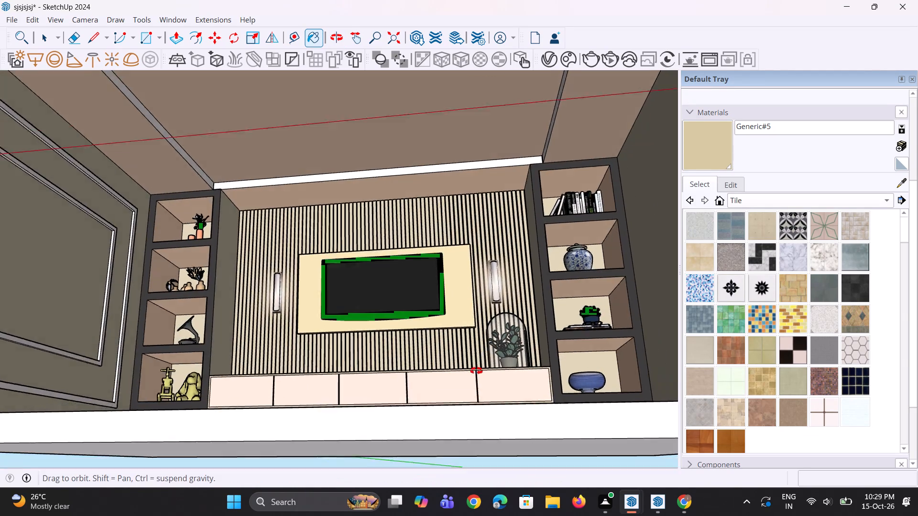
{"action": "middle_click_drag", "start_coordinate": [476, 371], "coordinate": [474, 392]}
{"action": "scroll", "coordinate": [474, 392], "scroll_direction": "up", "scroll_amount": 1}
{"action": "scroll", "coordinate": [466, 378], "scroll_direction": "down", "scroll_amount": 6}
{"action": "middle_click_drag", "start_coordinate": [402, 332], "coordinate": [414, 355]}
{"action": "scroll", "coordinate": [413, 342], "scroll_direction": "up", "scroll_amount": 3}
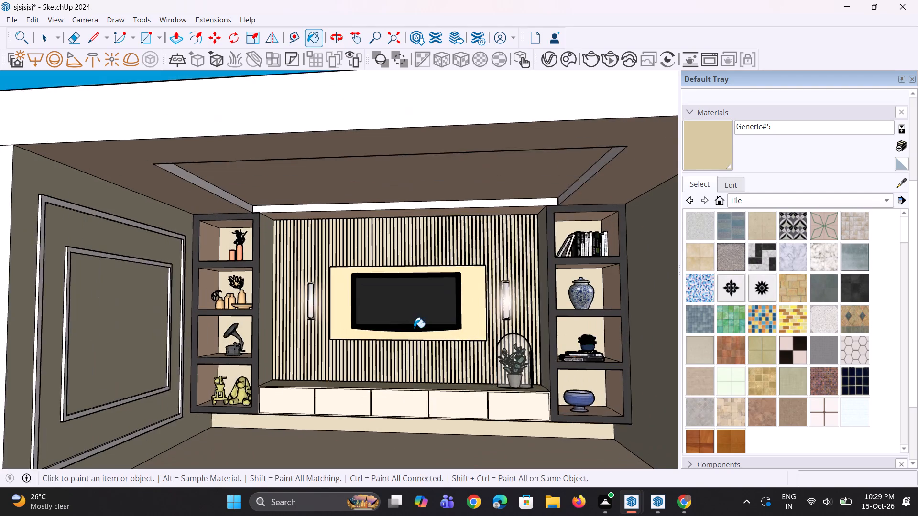
{"action": "scroll", "coordinate": [414, 327], "scroll_direction": "up", "scroll_amount": 1}
{"action": "key", "text": "ctrl+s"}
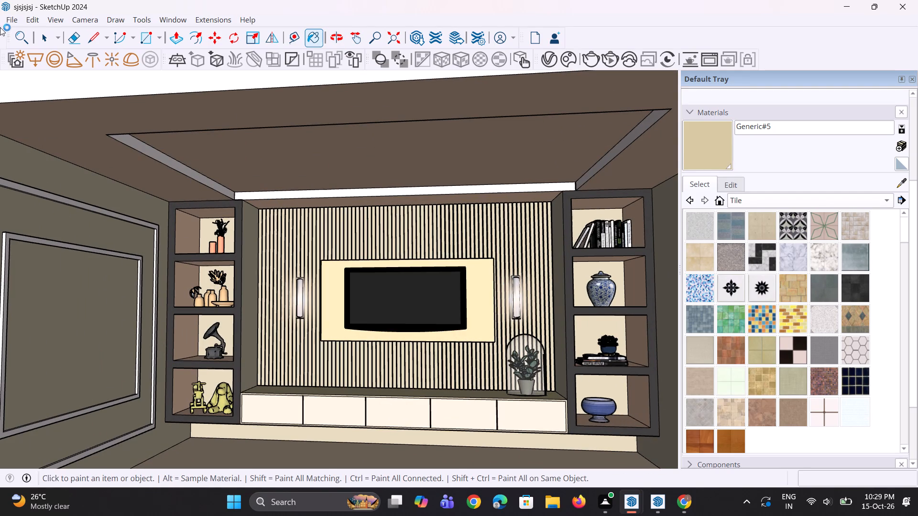
Export the framed TV wall view as a 2D PNG graphic named sjsjsjsj in the Documents folder.
{"action": "left_click", "coordinate": [18, 20]}
{"action": "left_click", "coordinate": [85, 202]}
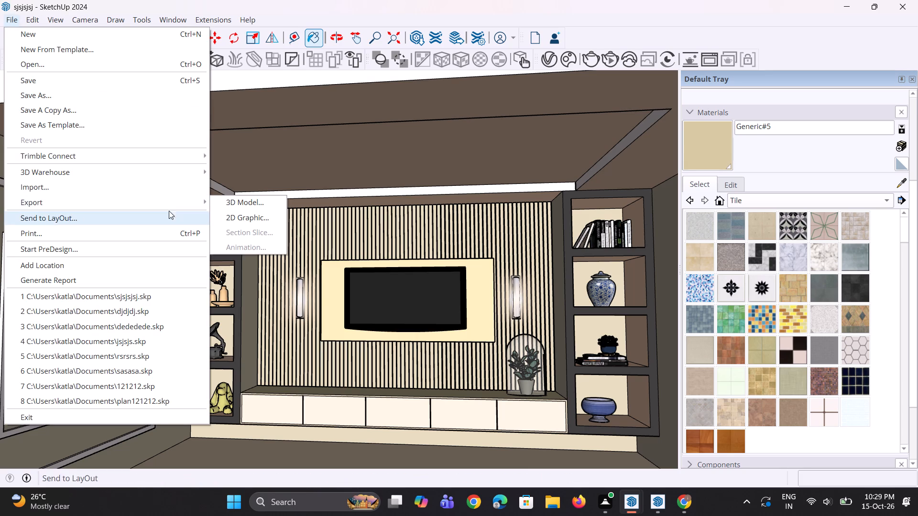
{"action": "left_click", "coordinate": [262, 218]}
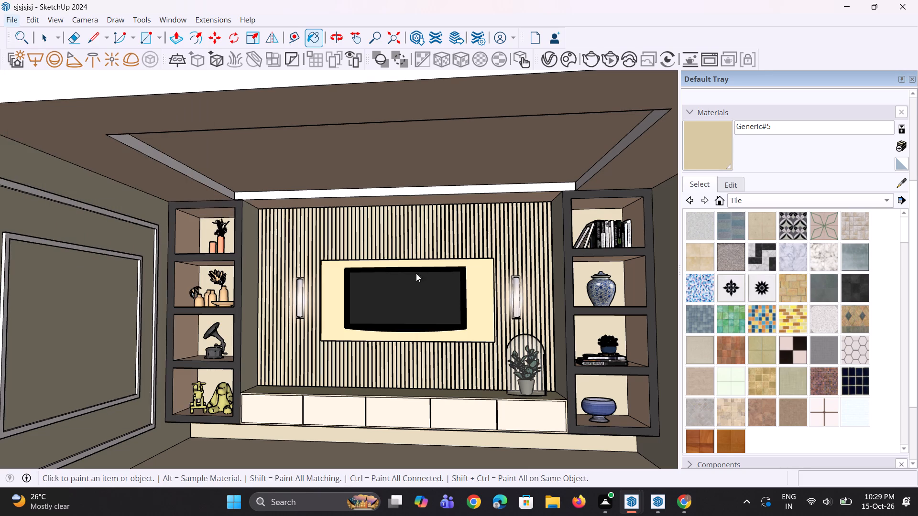
{"action": "scroll", "coordinate": [346, 265], "scroll_direction": "down", "scroll_amount": 4}
{"action": "middle_click_drag", "start_coordinate": [342, 257], "coordinate": [367, 238]}
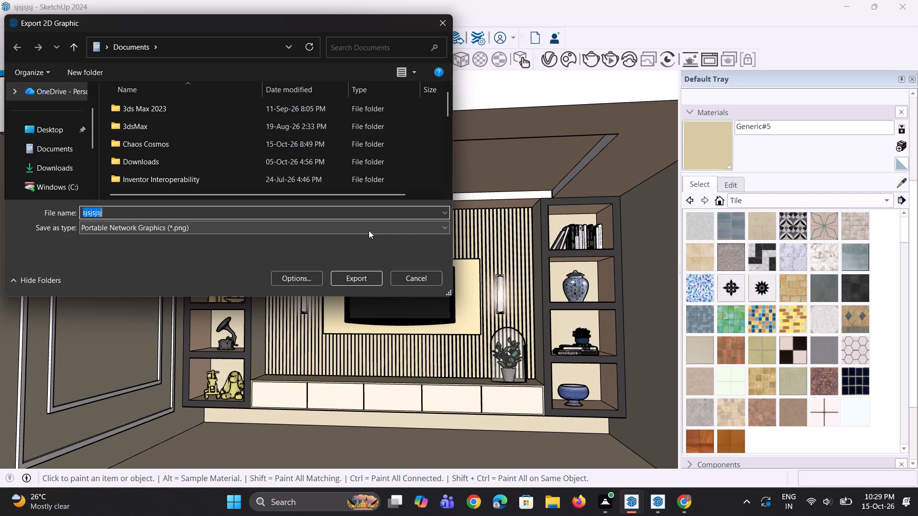
{"action": "left_click", "coordinate": [364, 277]}
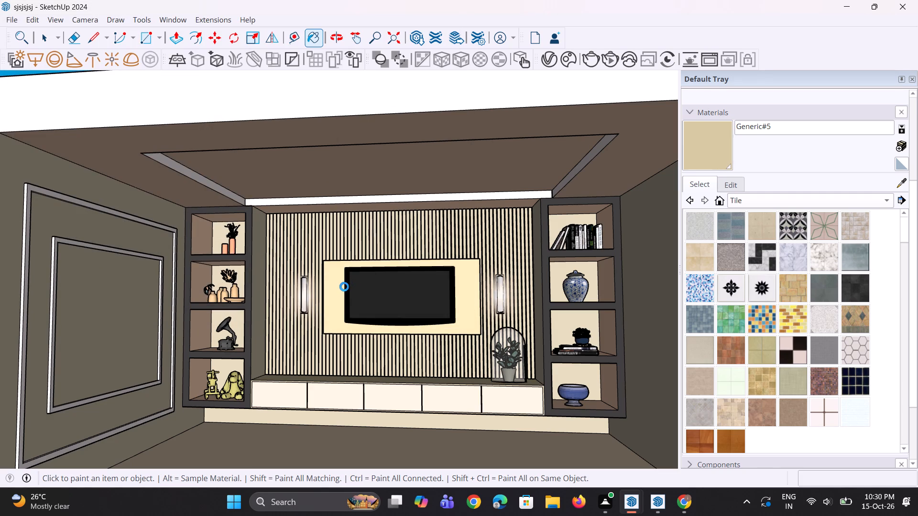